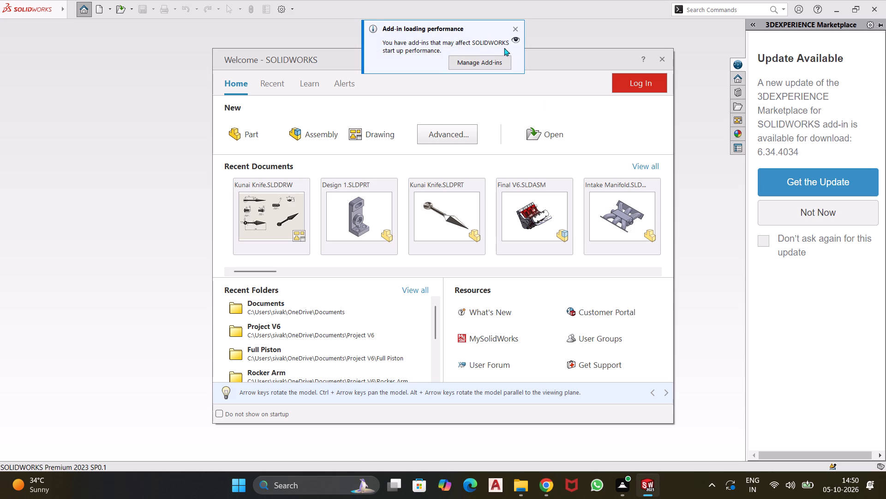
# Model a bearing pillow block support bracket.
# Create a new part document.
pyautogui.click(514, 30)
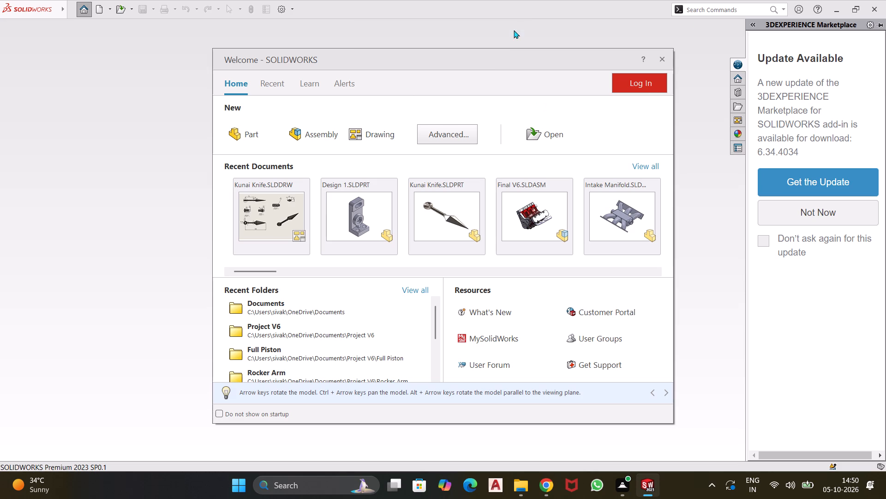
pyautogui.click(267, 131)
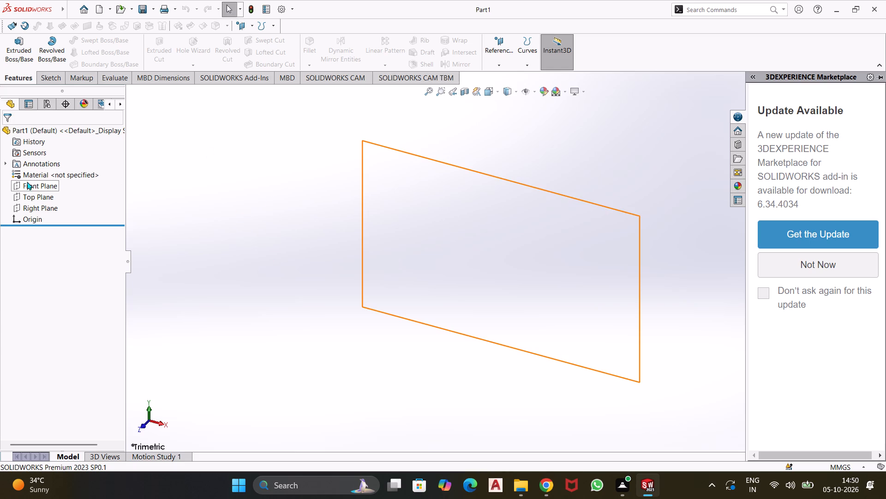
# Start a sketch on the Front Plane.
pyautogui.click(37, 187)
pyautogui.click(43, 174)
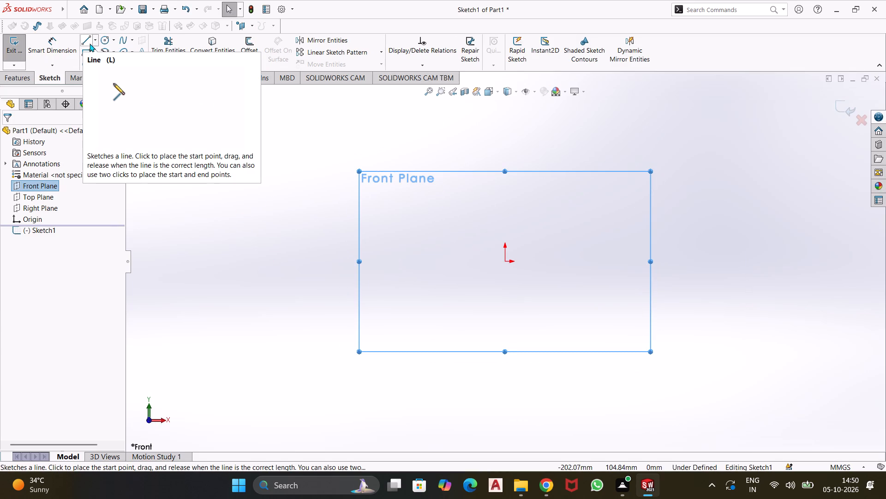
# Sketch the left flange's top edge, a vertical side about 70 mm tall, a tangent top arc of about 34 mm radius, and the matching right side.
pyautogui.click(90, 43)
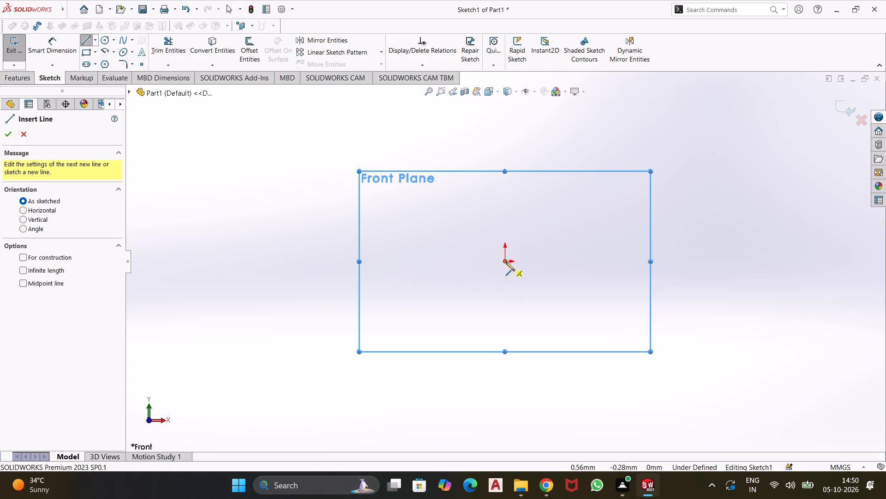
pyautogui.click(371, 273)
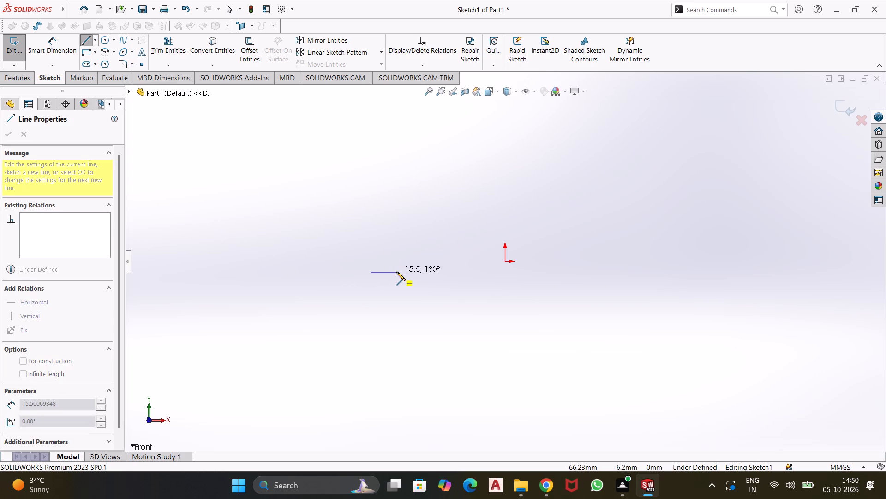
pyautogui.click(407, 271)
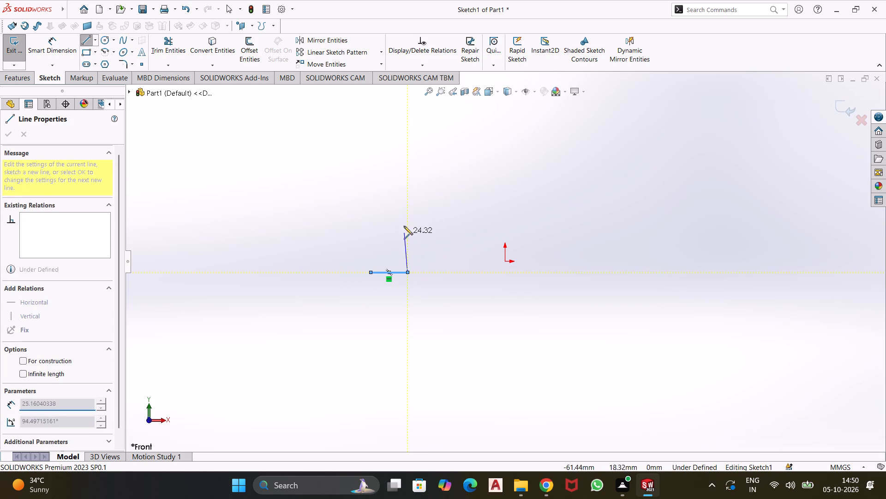
pyautogui.click(408, 157)
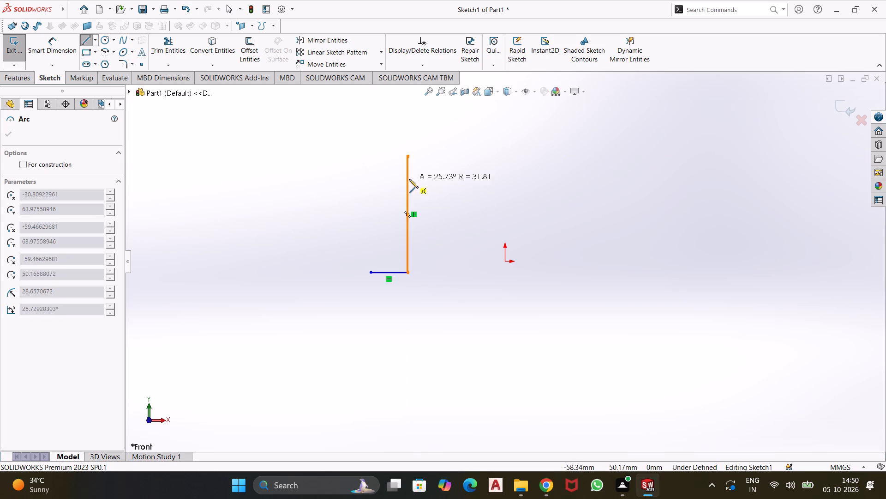
pyautogui.click(518, 159)
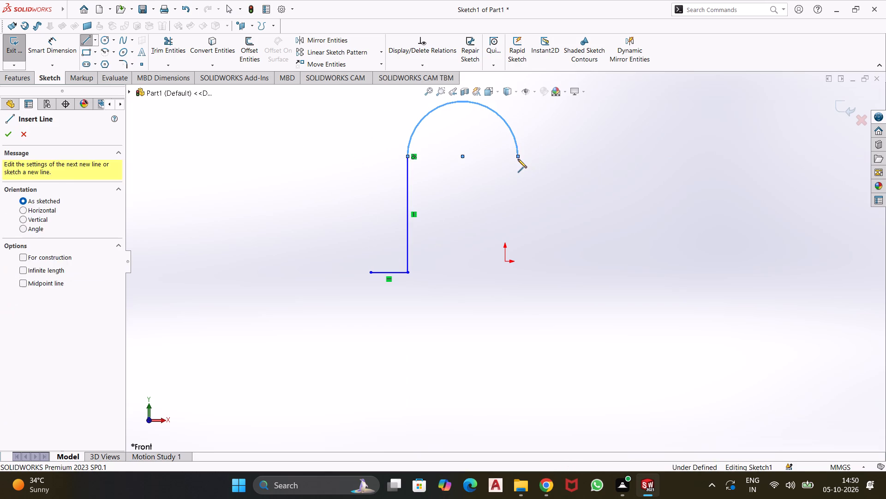
pyautogui.click(517, 274)
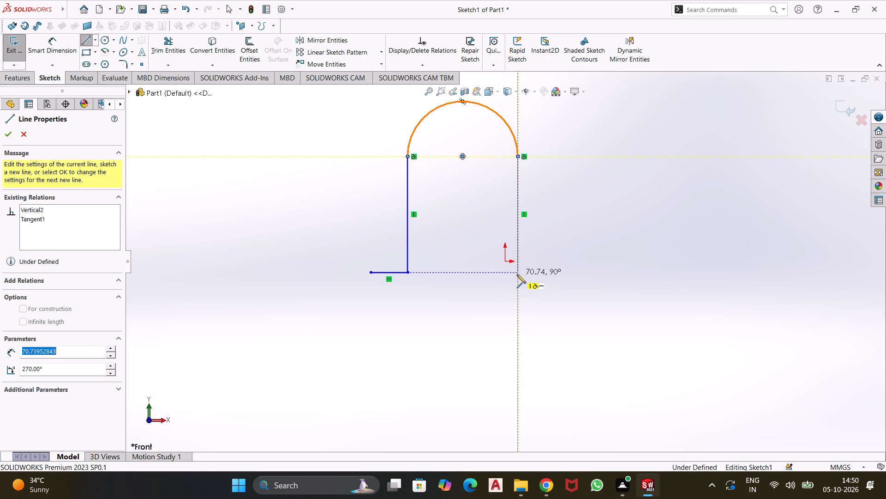
# Sketch the right flange about 24 mm wide and 12.7 mm high, with a step about 10 mm down and a short bottom edge.
pyautogui.click(557, 270)
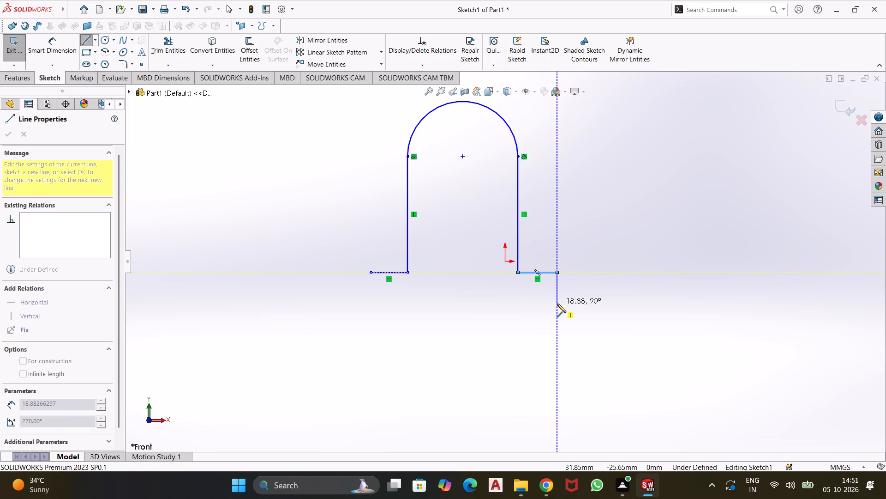
pyautogui.click(557, 293)
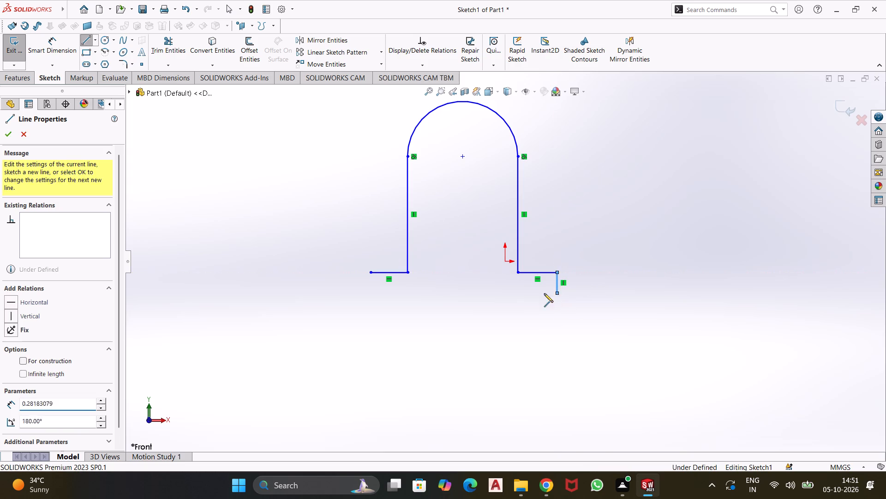
pyautogui.click(516, 293)
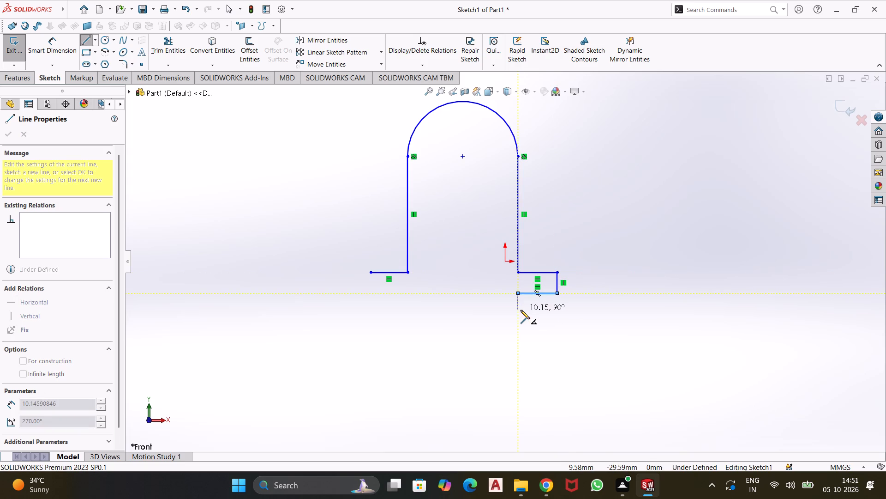
pyautogui.click(521, 310)
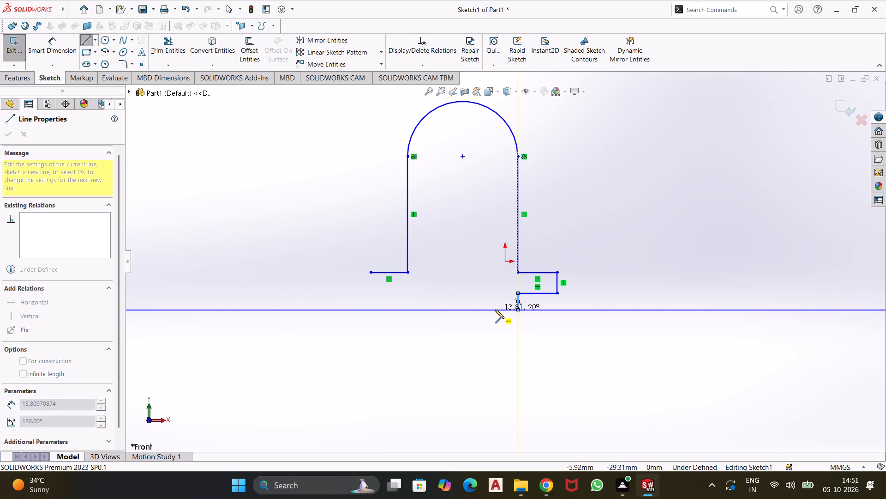
pyautogui.click(495, 310)
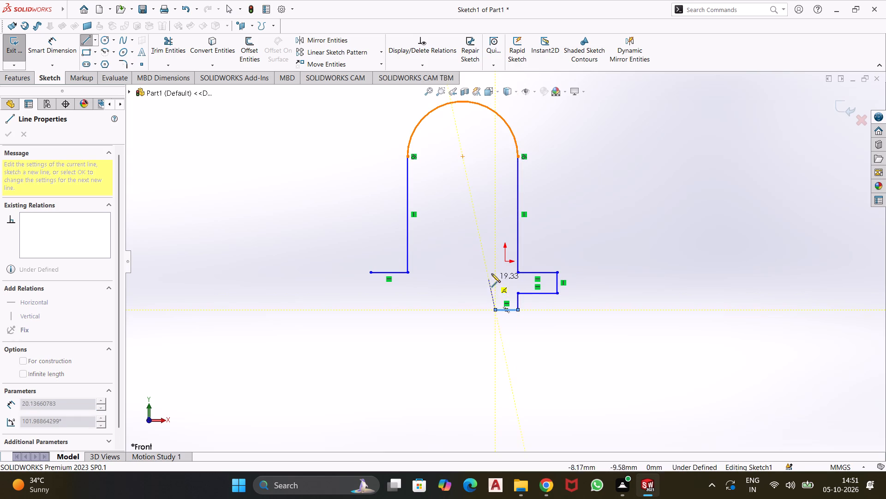
# Sketch the tapered central notch with slanted sides about 59 mm long and a horizontal top edge about 22 mm wide.
pyautogui.click(482, 217)
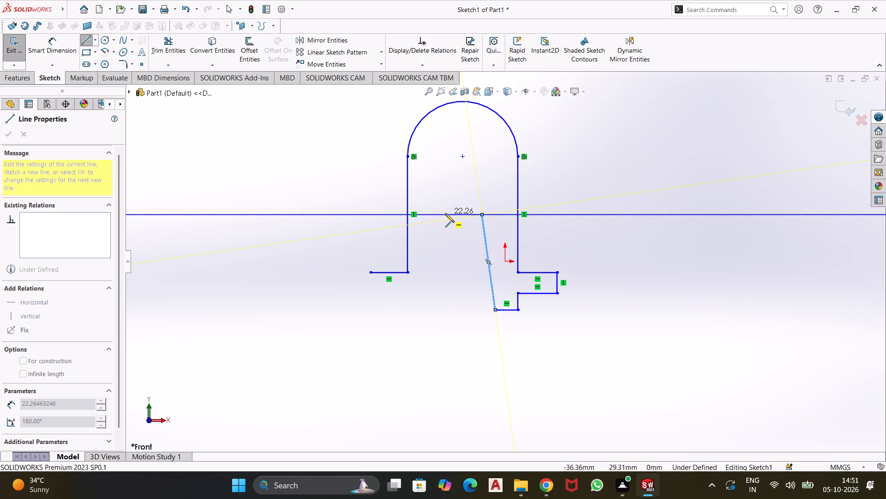
pyautogui.click(445, 213)
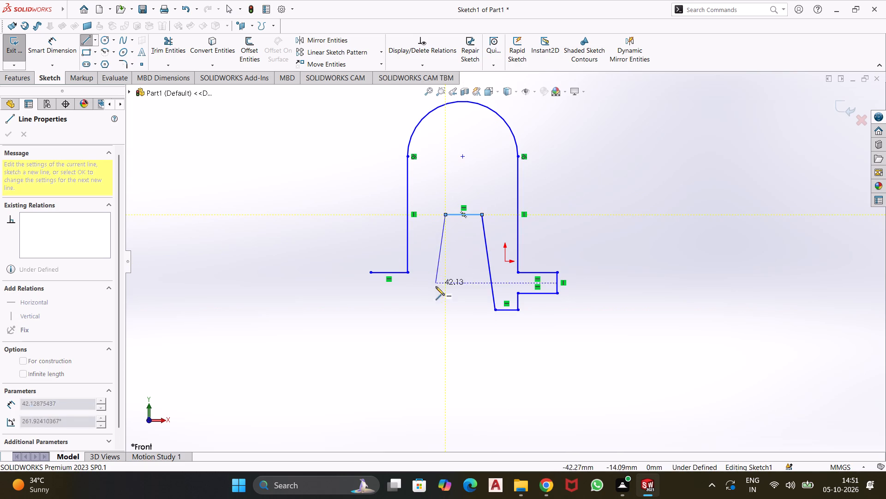
pyautogui.click(429, 310)
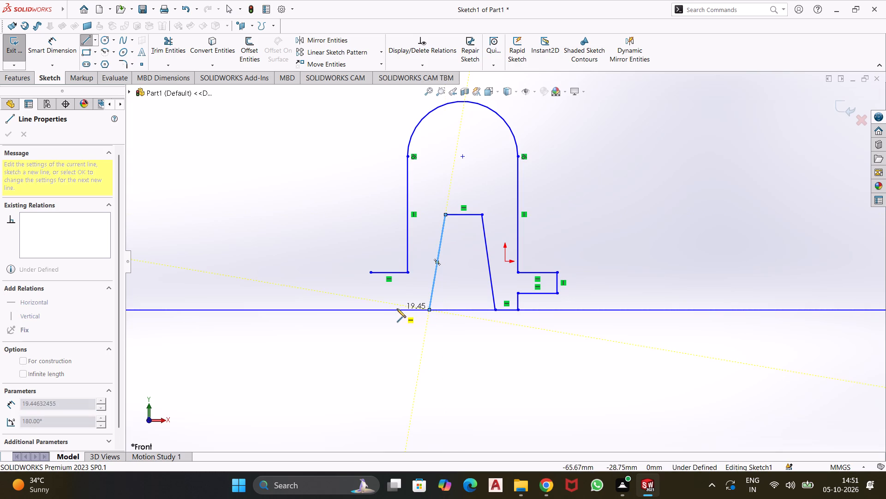
# Close the profile with the left bottom edge, a step about 10 mm up, and the left flange's underside and outer edge about 12.7 mm high.
pyautogui.click(391, 310)
pyautogui.click(390, 294)
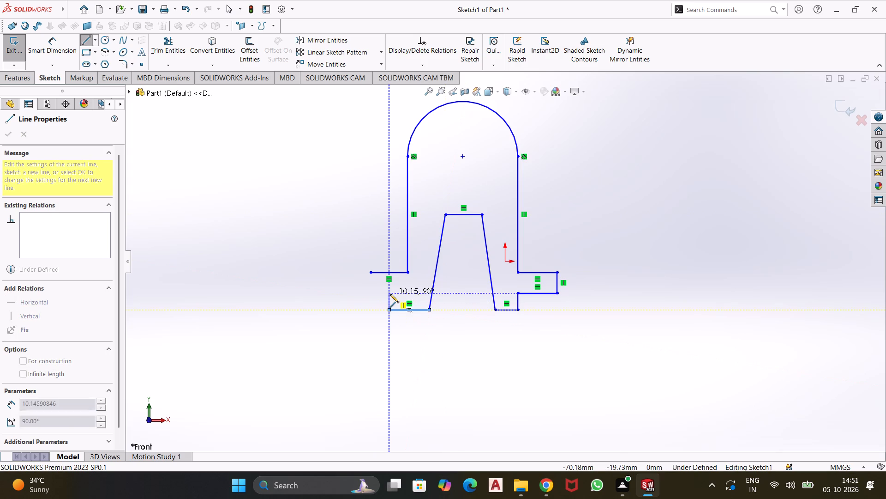
pyautogui.click(370, 294)
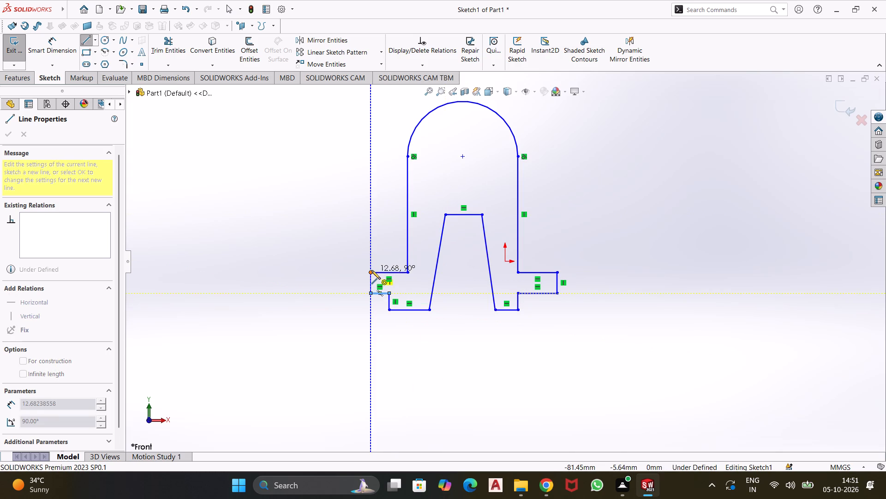
pyautogui.click(371, 270)
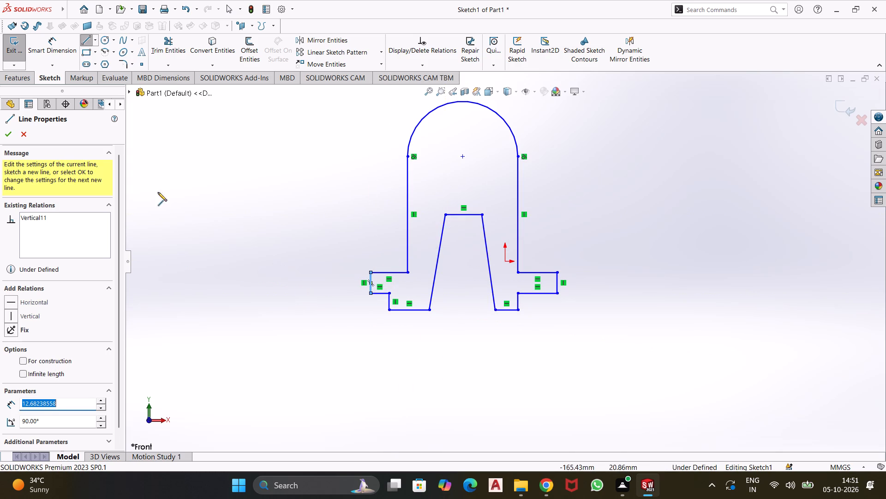
pyautogui.click(25, 140)
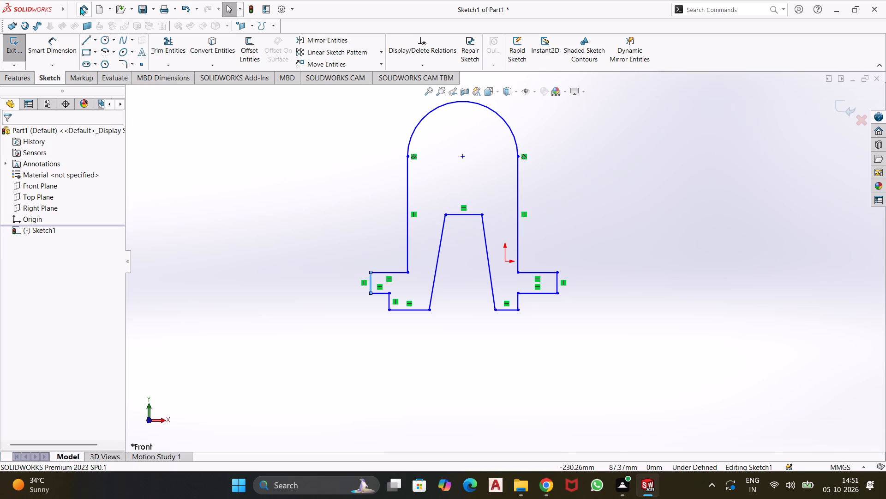
# Sketch a circle of about 14 mm radius centred on the top arc's centre point.
pyautogui.click(104, 36)
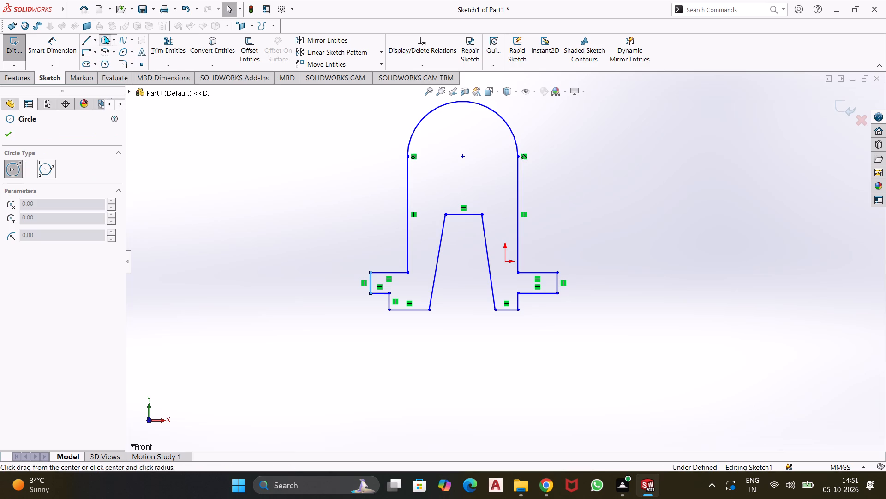
pyautogui.click(461, 156)
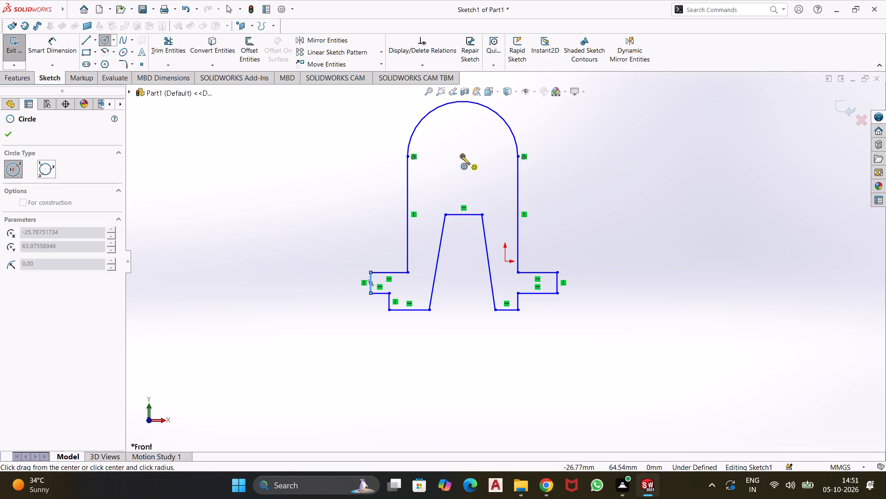
pyautogui.click(483, 170)
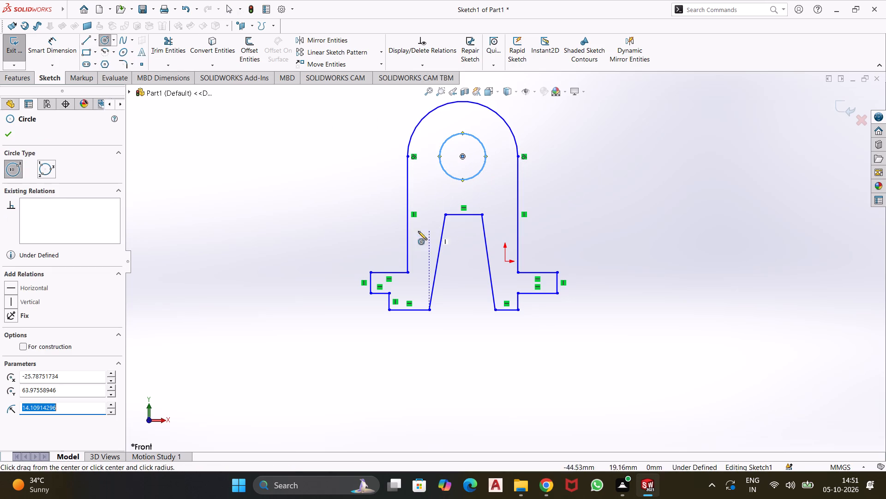
pyautogui.click(3, 134)
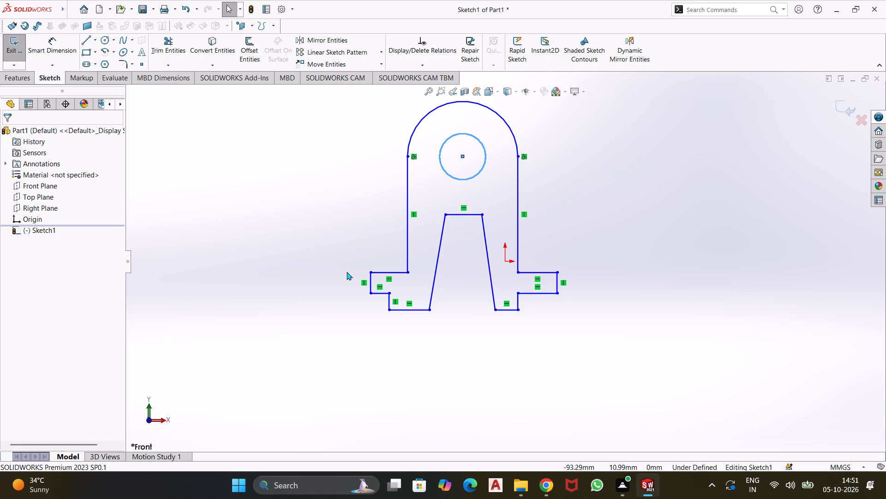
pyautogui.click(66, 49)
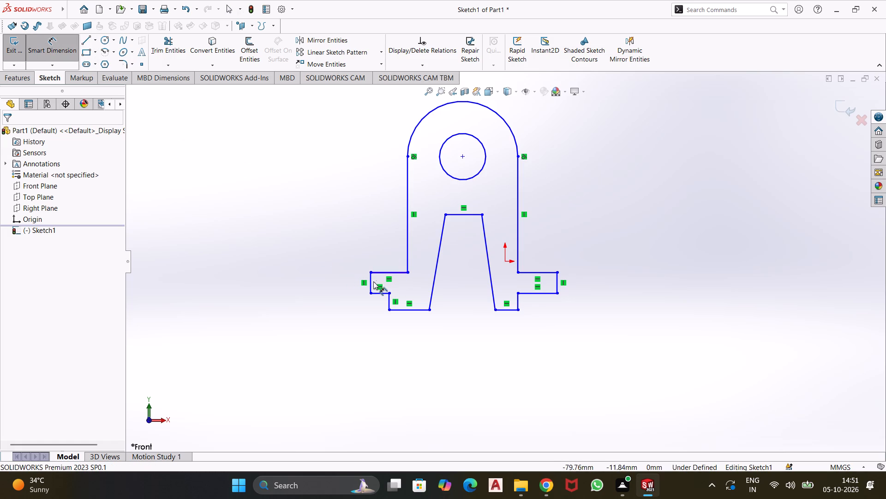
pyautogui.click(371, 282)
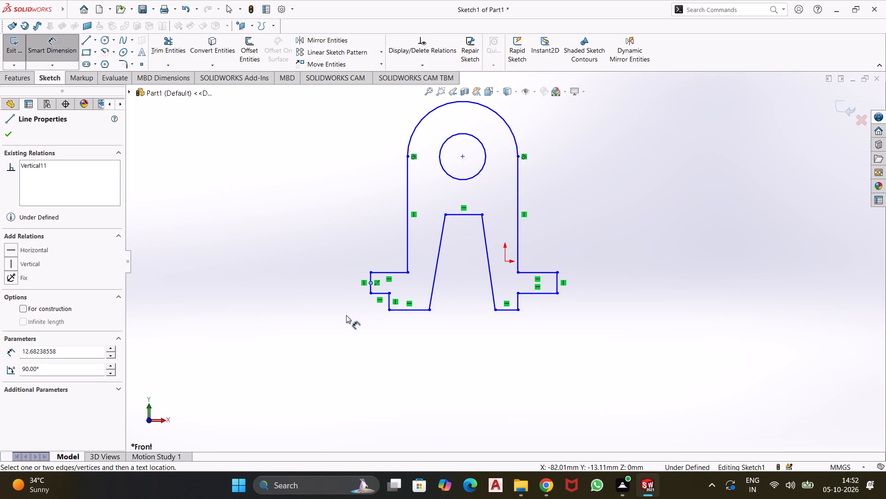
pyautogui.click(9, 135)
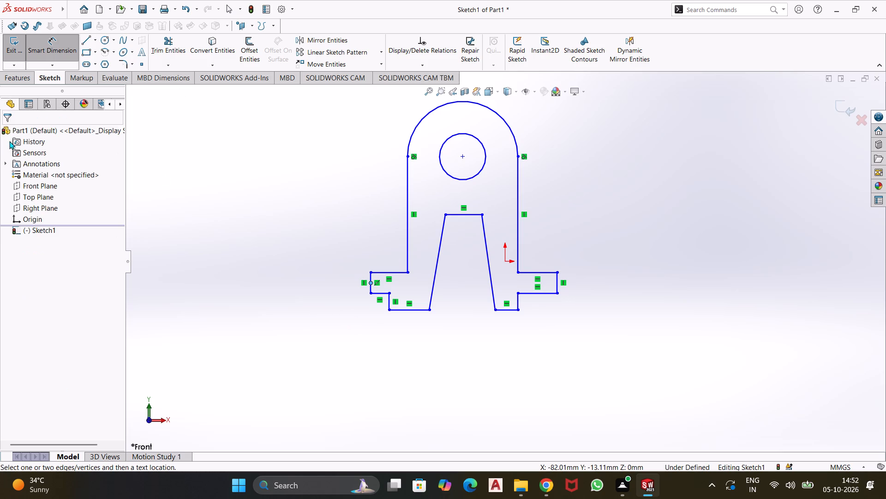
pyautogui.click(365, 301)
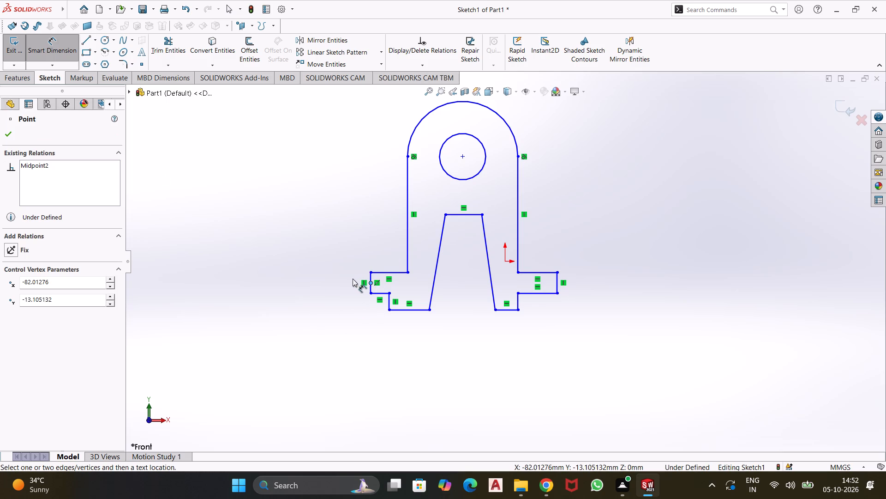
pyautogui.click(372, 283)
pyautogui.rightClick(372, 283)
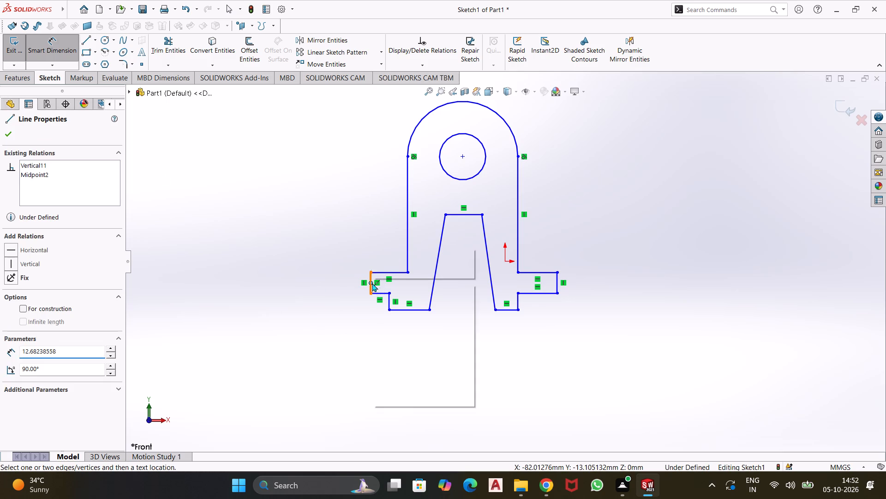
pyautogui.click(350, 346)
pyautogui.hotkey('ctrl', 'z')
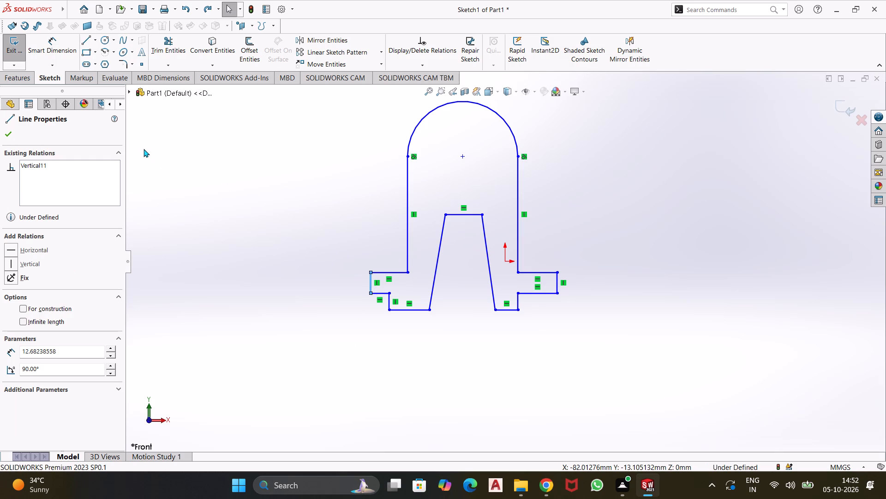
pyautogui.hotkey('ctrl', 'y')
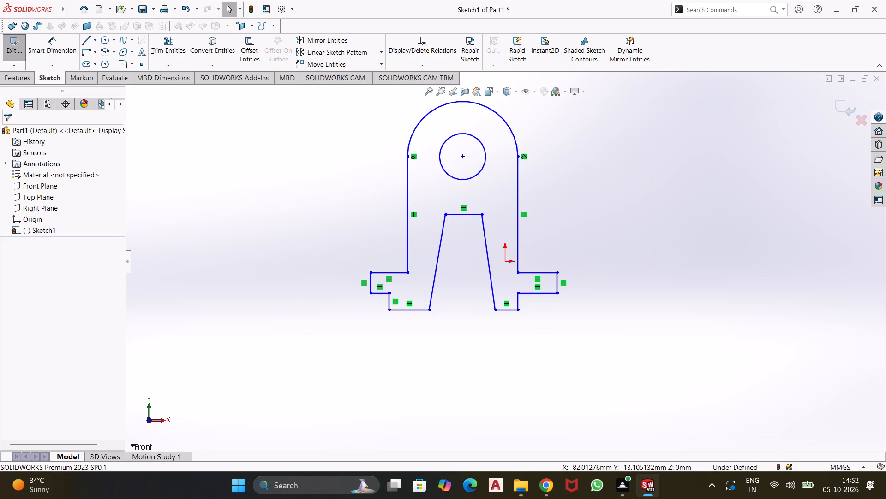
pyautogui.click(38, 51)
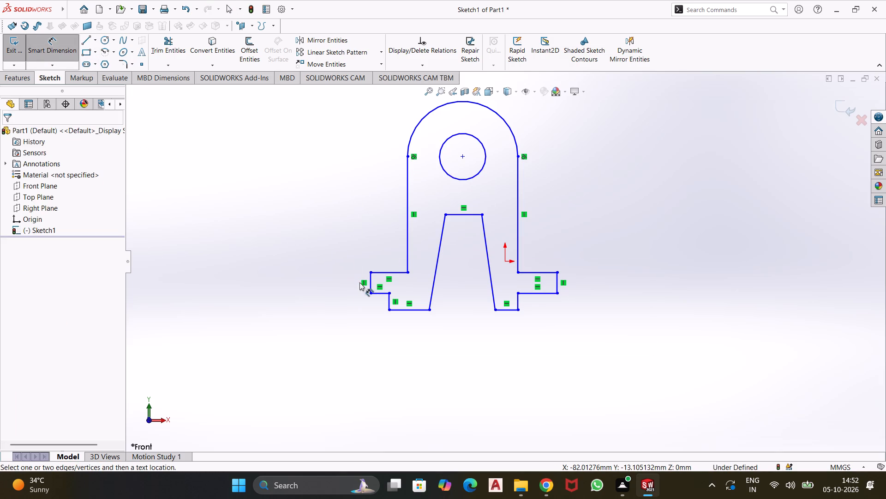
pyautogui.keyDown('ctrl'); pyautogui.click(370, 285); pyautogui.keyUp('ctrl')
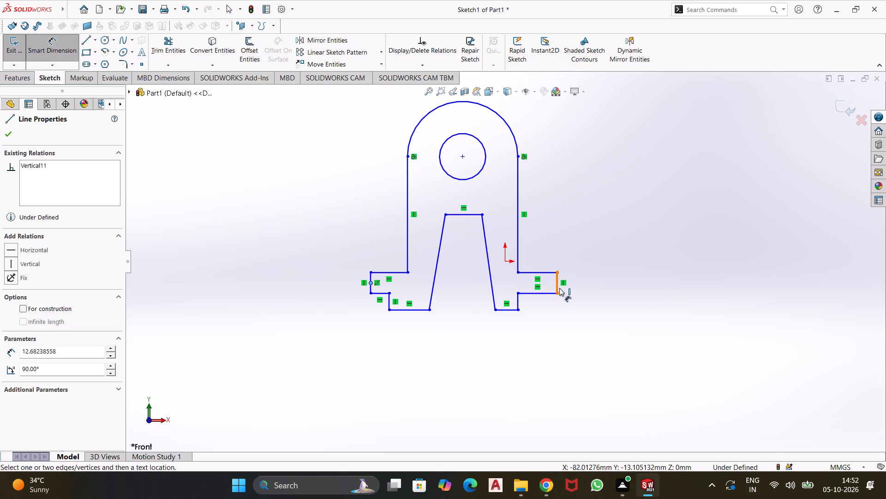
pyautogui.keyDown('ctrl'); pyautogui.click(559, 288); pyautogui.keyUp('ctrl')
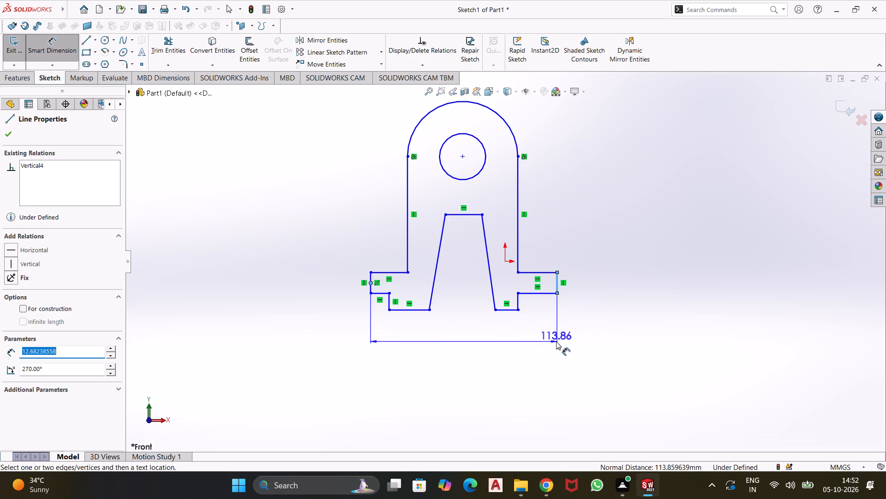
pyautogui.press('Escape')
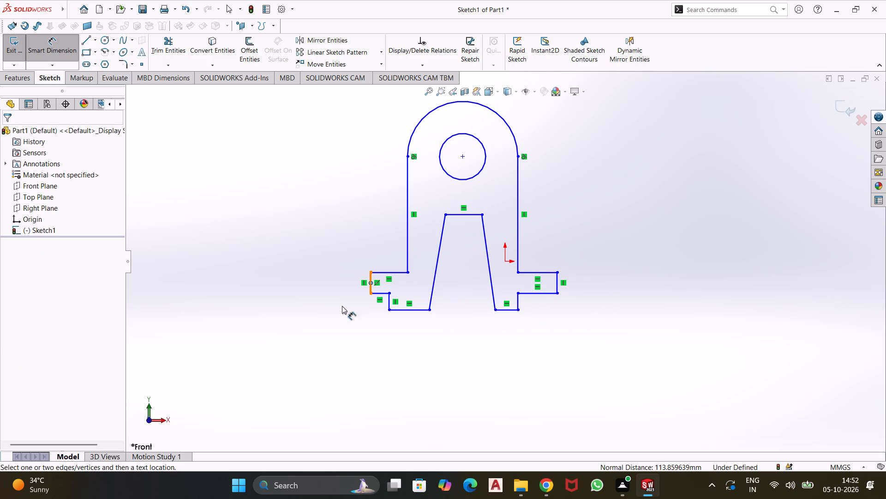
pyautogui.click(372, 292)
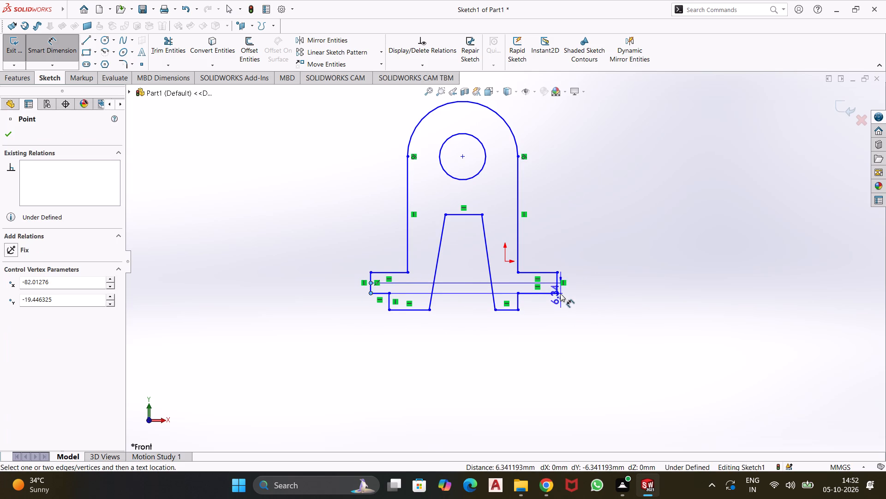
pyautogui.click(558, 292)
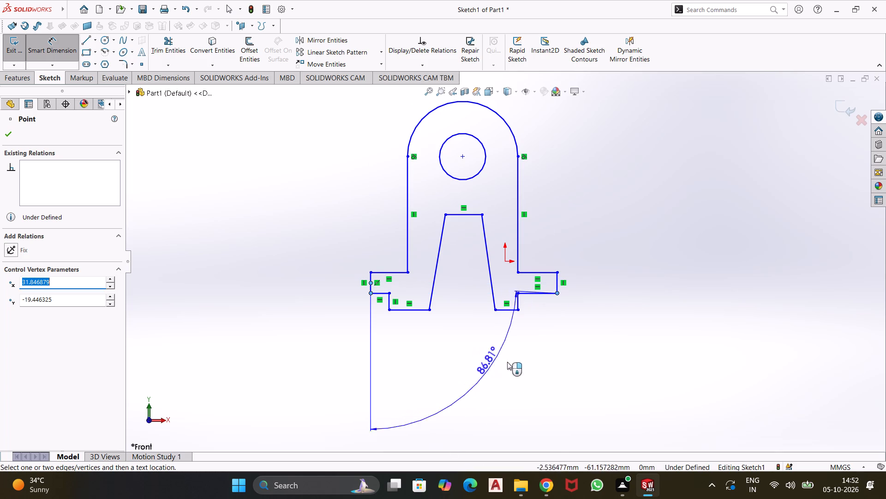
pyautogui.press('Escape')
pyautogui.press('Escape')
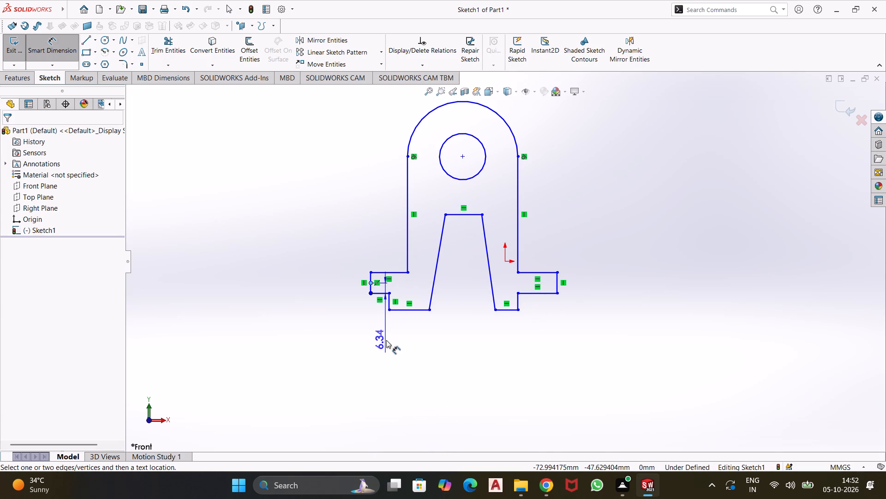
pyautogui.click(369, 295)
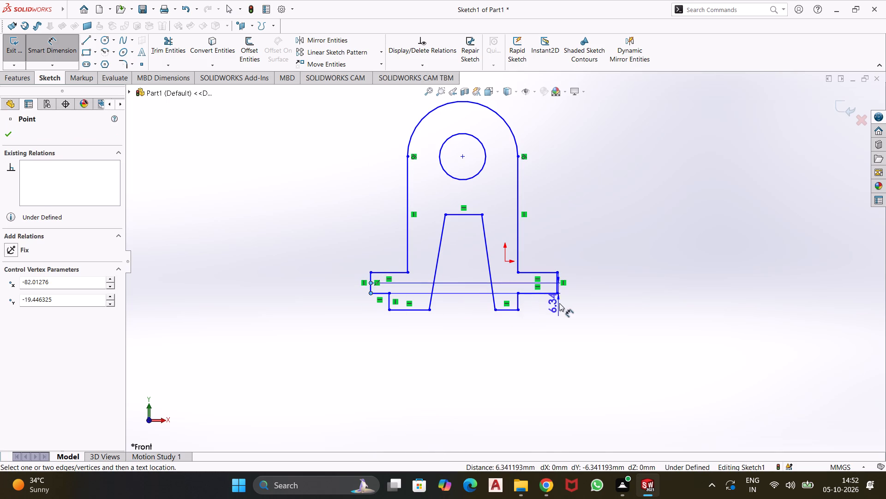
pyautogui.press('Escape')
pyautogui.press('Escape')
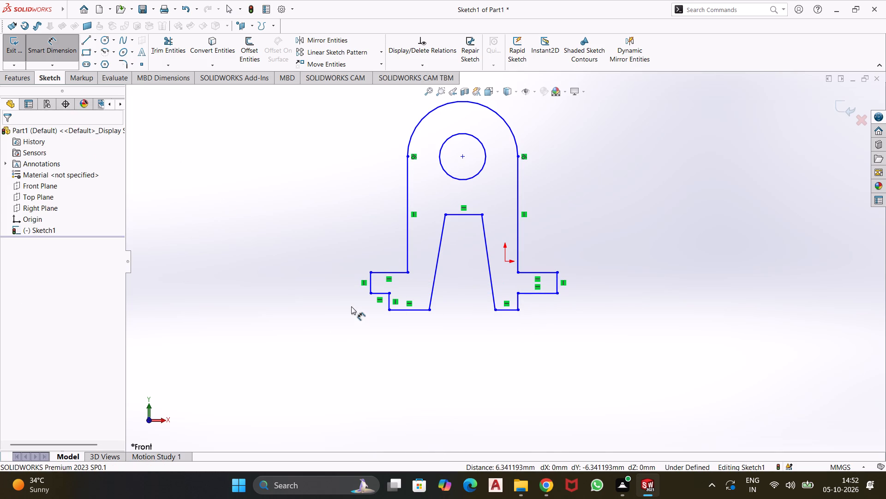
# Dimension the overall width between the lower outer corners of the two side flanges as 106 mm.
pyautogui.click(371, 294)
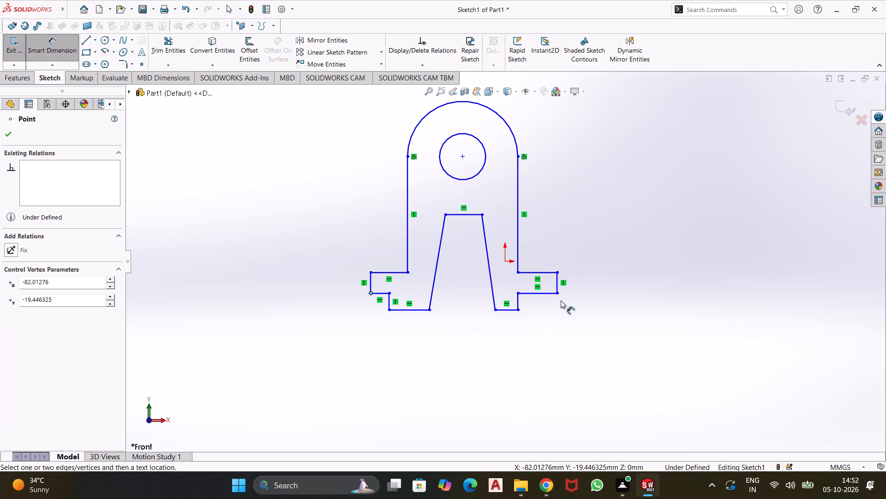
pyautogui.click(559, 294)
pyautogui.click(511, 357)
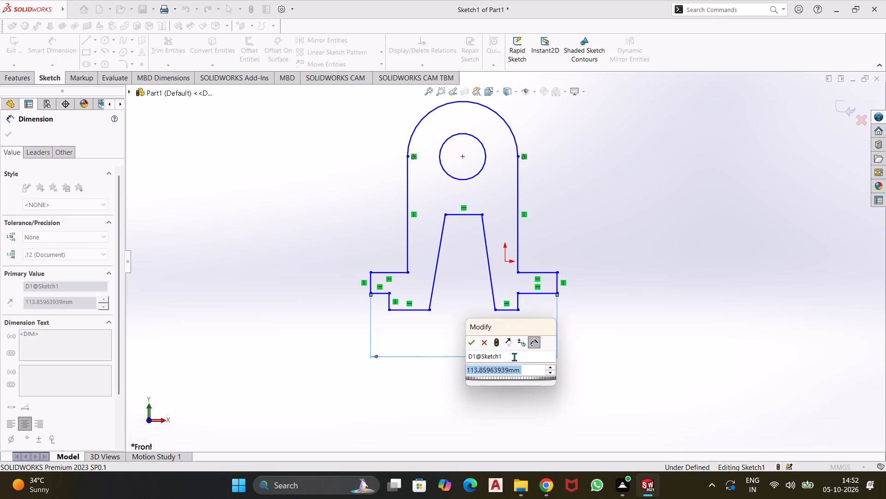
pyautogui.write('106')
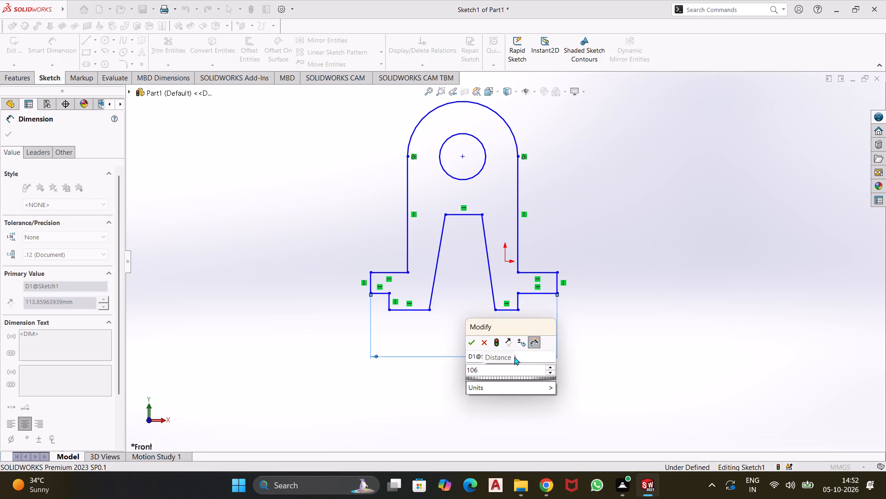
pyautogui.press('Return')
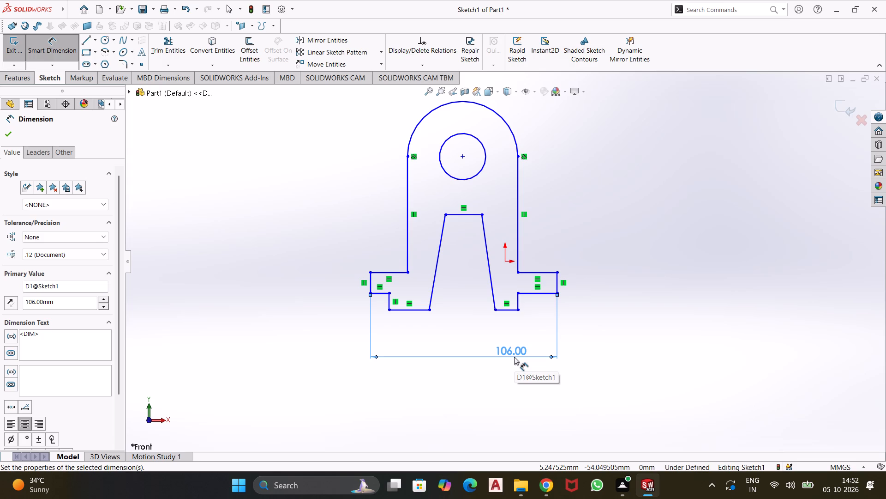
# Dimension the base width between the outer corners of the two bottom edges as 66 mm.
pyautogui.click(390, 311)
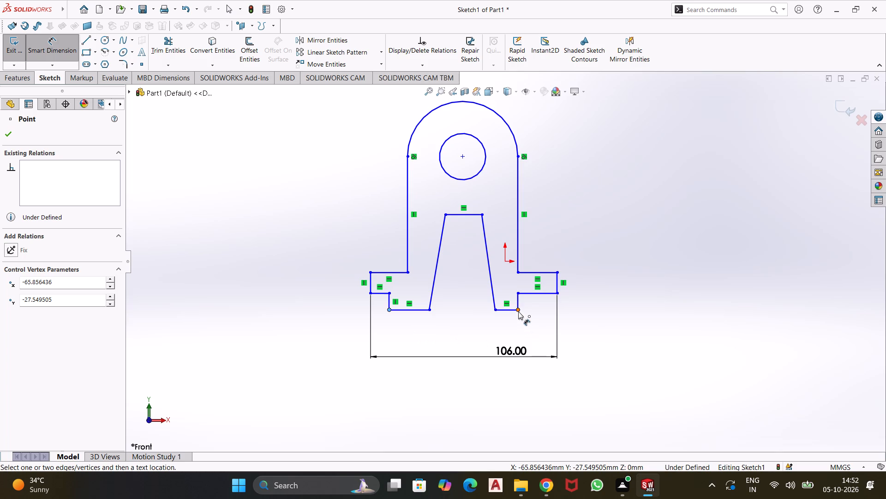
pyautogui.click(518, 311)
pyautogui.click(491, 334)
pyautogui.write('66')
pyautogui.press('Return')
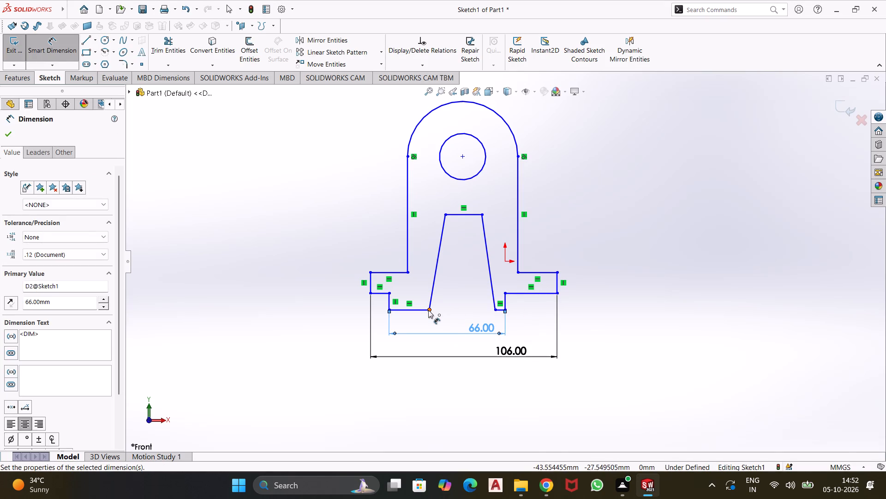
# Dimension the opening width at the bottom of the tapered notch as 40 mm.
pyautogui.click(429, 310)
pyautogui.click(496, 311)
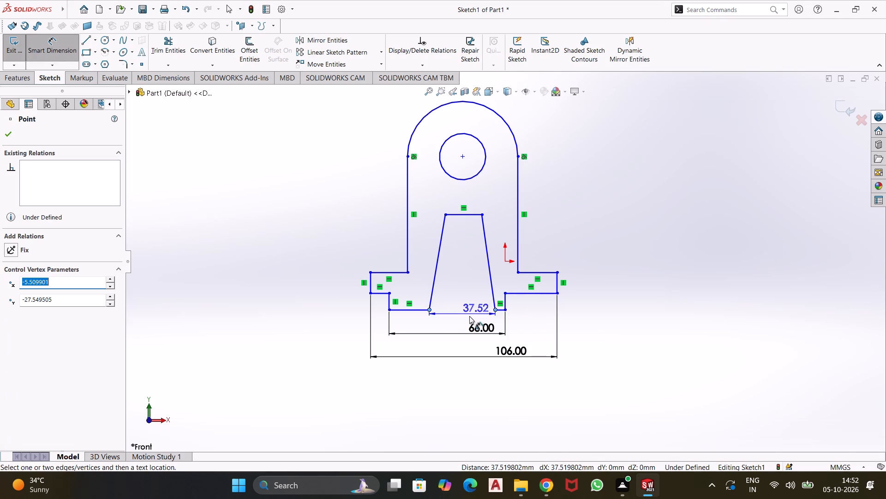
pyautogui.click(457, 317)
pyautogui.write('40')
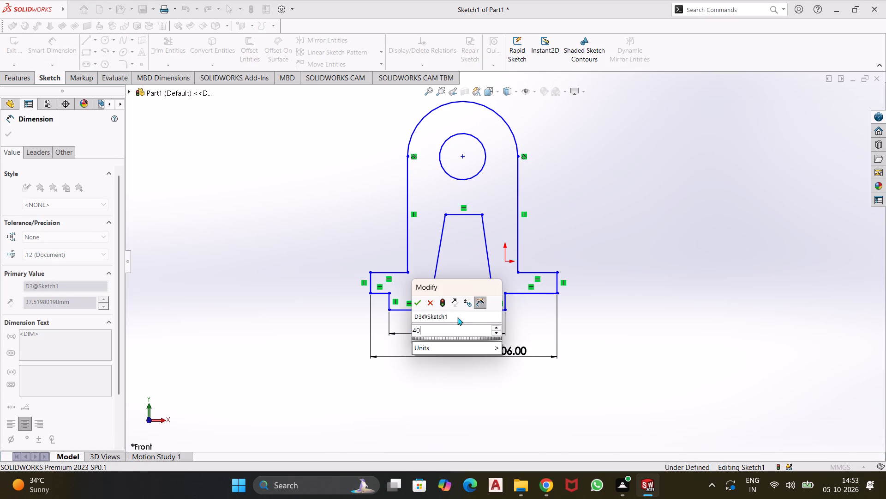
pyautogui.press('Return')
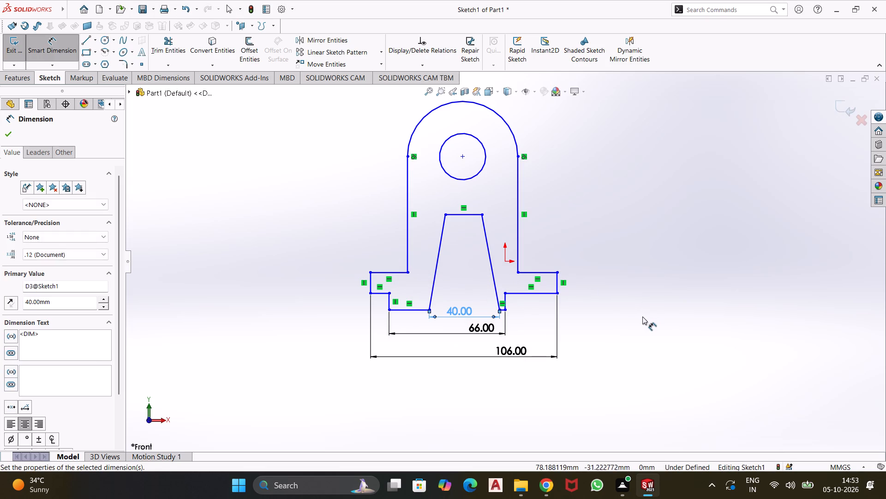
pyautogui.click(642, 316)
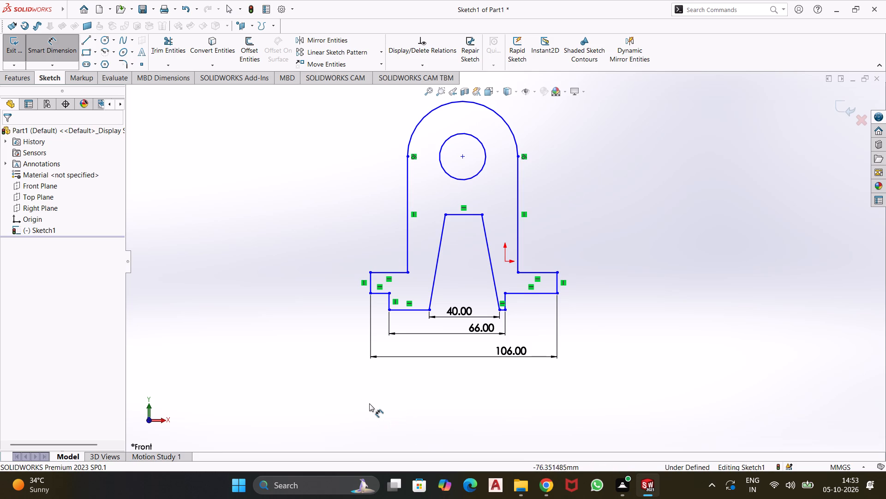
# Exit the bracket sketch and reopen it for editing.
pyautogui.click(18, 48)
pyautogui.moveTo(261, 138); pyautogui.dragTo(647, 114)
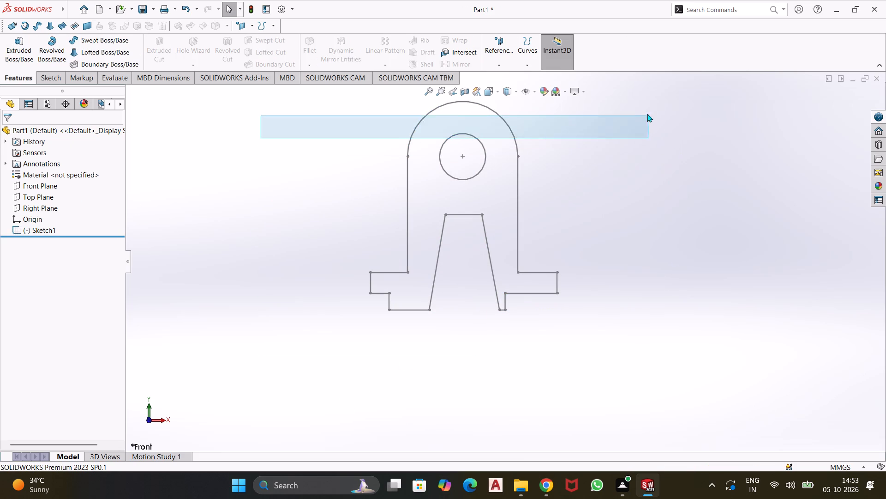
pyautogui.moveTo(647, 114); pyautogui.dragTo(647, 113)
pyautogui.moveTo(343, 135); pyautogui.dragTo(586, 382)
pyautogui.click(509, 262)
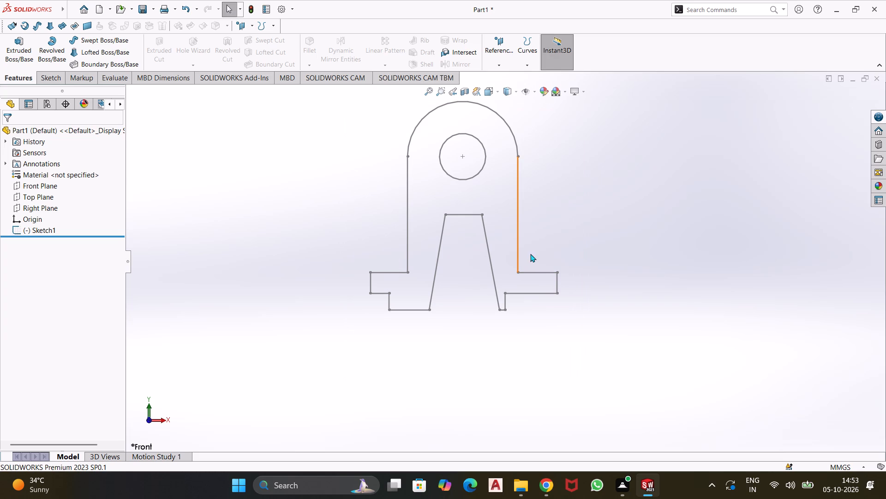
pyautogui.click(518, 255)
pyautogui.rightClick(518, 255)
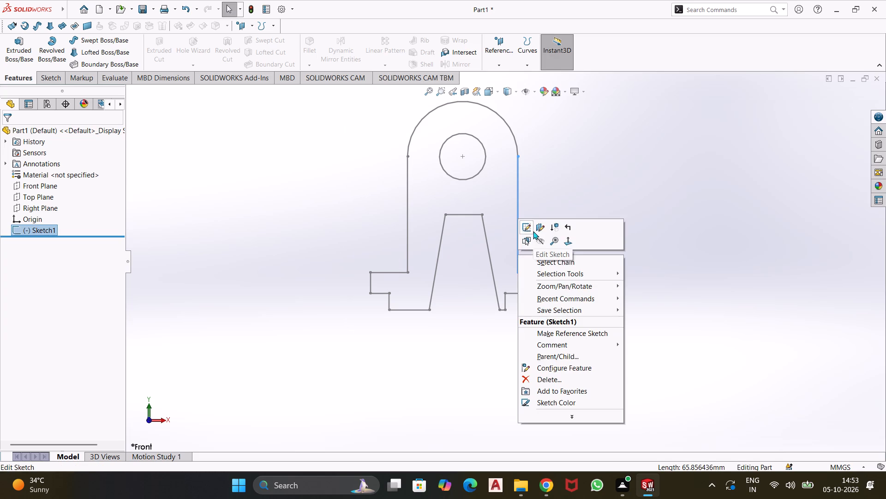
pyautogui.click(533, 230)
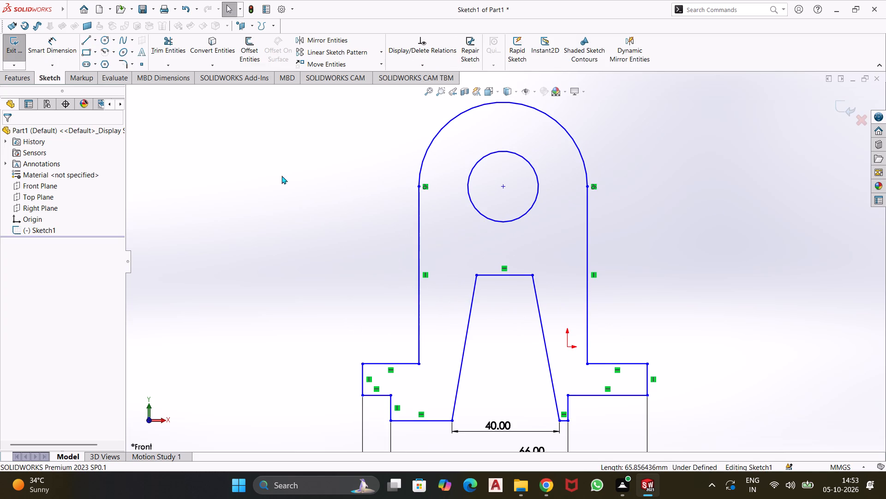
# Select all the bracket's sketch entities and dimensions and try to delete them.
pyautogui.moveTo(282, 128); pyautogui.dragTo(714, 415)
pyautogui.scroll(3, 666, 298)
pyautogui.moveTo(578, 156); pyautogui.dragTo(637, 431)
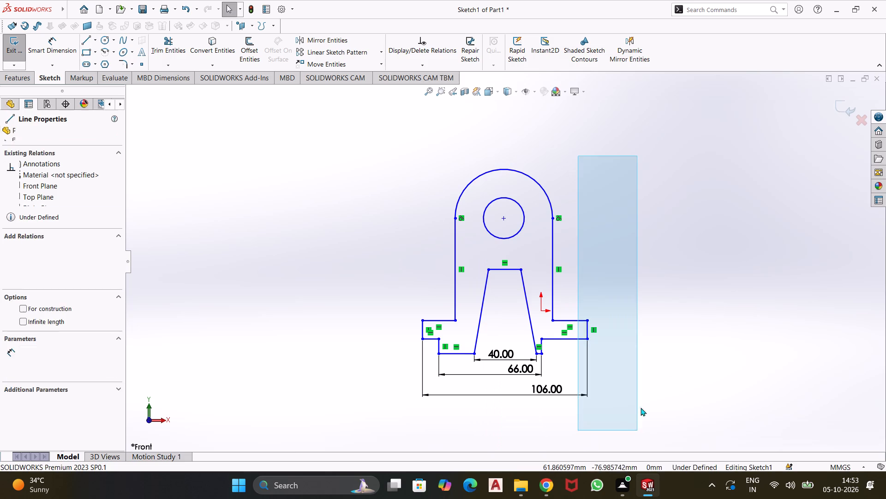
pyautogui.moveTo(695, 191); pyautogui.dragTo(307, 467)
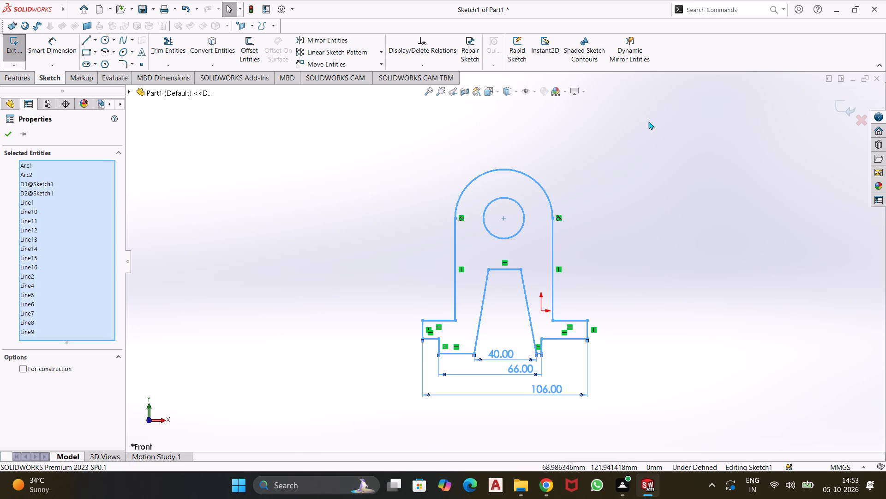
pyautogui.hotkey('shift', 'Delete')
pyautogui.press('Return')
# Remove the entire bracket profile, the circle and all dimensions from the sketch with Power trim.
pyautogui.click(179, 49)
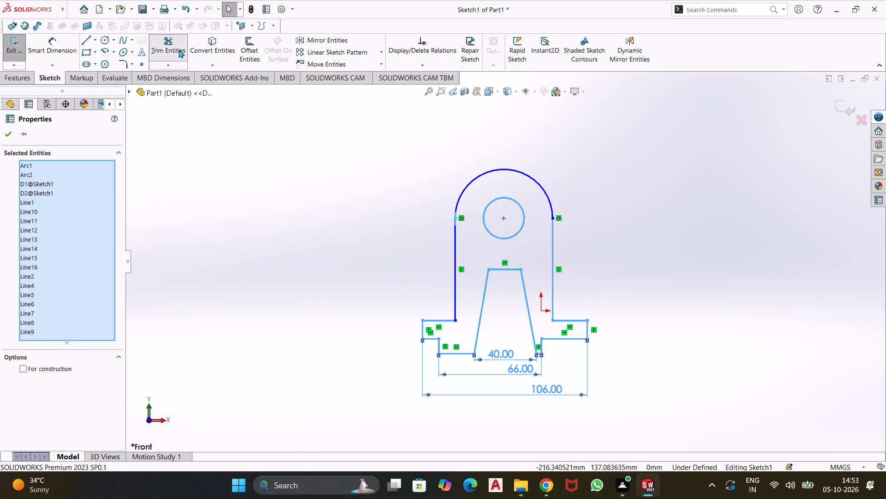
pyautogui.moveTo(379, 121); pyautogui.dragTo(390, 115)
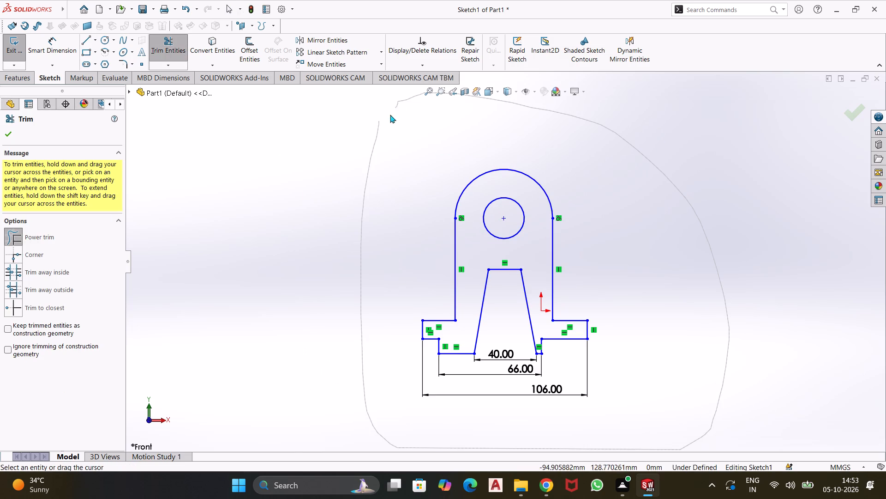
pyautogui.moveTo(390, 115); pyautogui.dragTo(375, 138)
pyautogui.moveTo(384, 164); pyautogui.dragTo(526, 199)
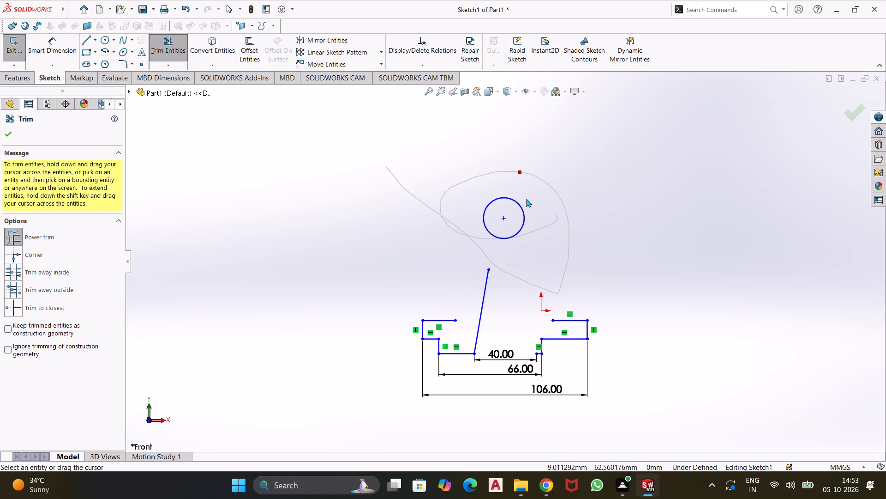
pyautogui.moveTo(526, 199); pyautogui.dragTo(601, 328)
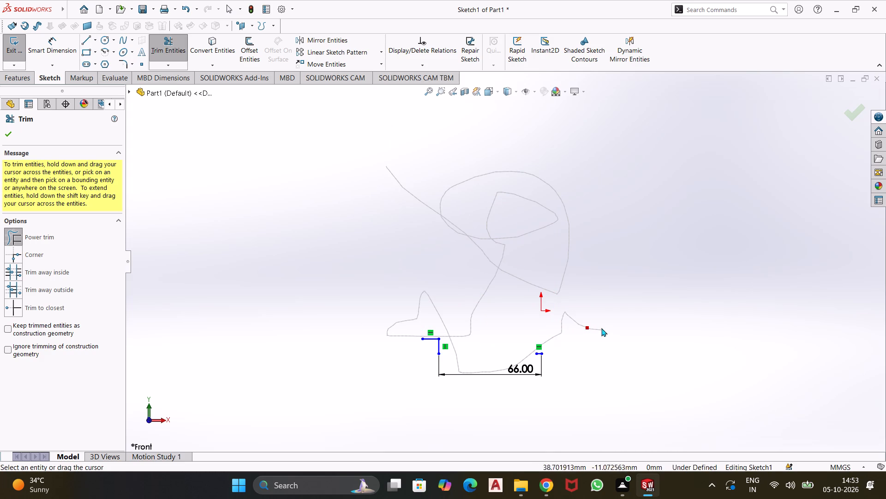
pyautogui.moveTo(601, 328); pyautogui.dragTo(432, 334)
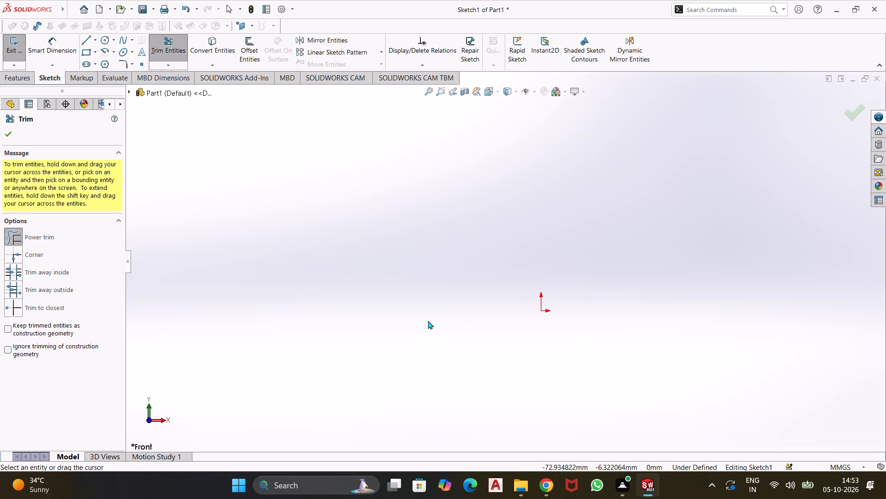
pyautogui.click(6, 140)
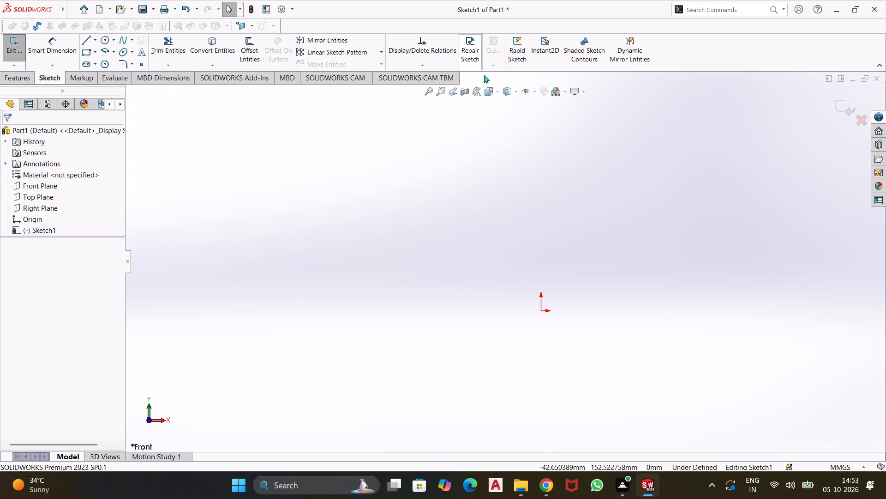
# Sketch a vertical construction centerline about 95 mm long upward from the origin, and try to extend its lower end below the origin.
pyautogui.click(622, 55)
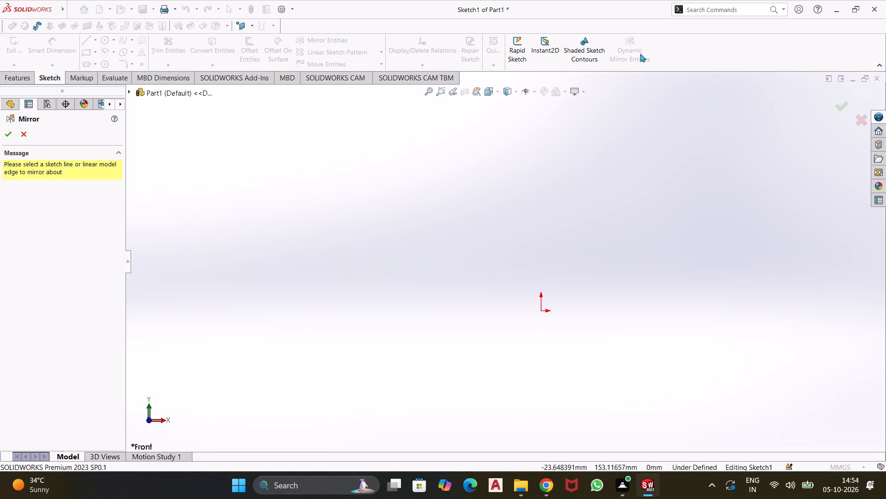
pyautogui.click(19, 130)
pyautogui.click(93, 42)
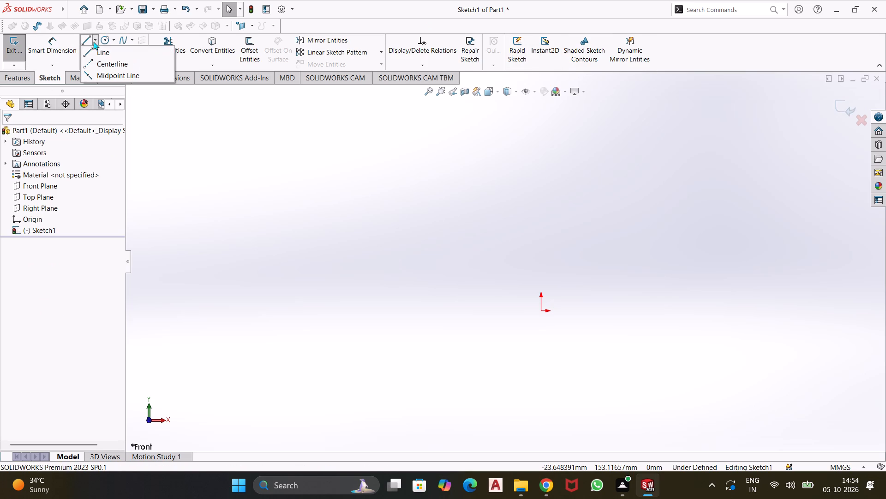
pyautogui.click(99, 62)
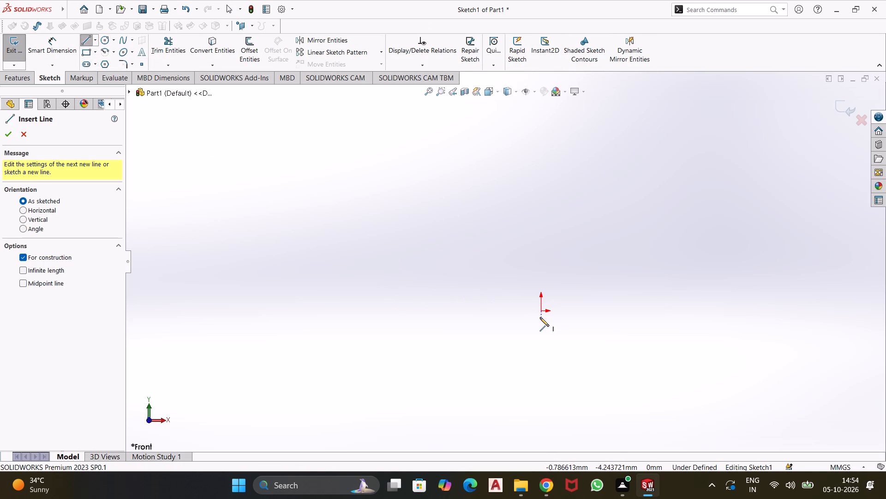
pyautogui.click(540, 311)
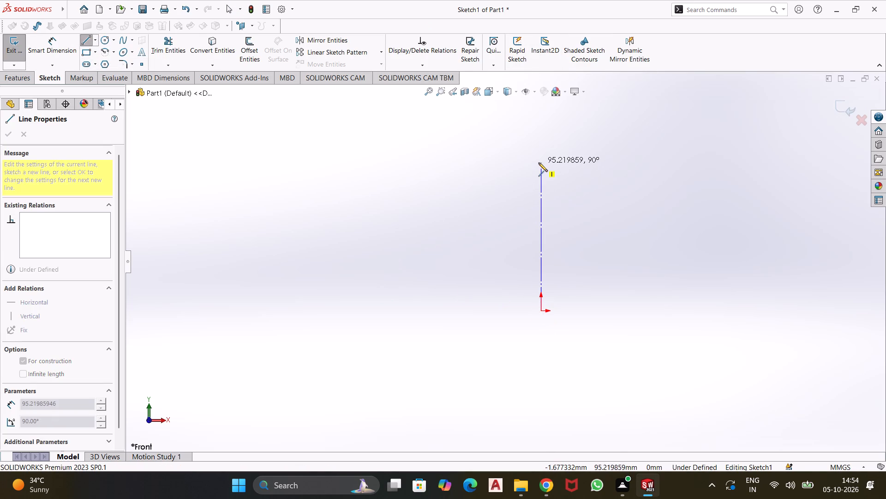
pyautogui.click(539, 163)
pyautogui.press('Escape')
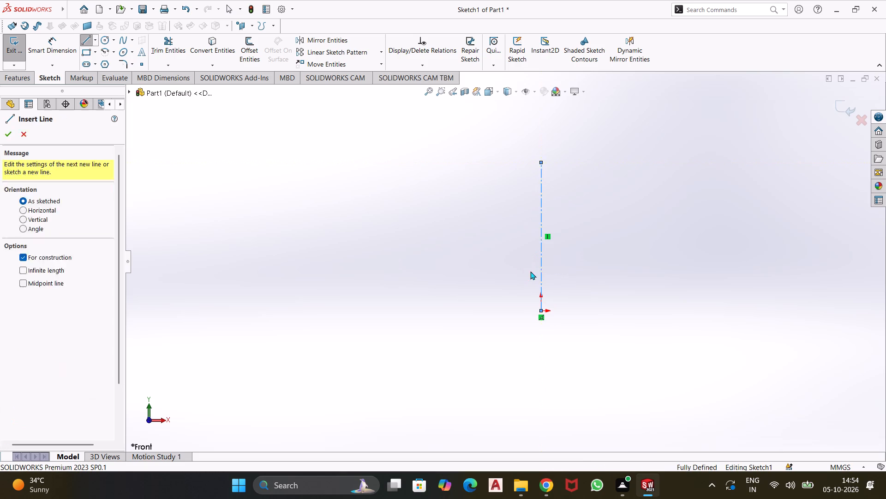
pyautogui.moveTo(541, 311); pyautogui.dragTo(542, 359)
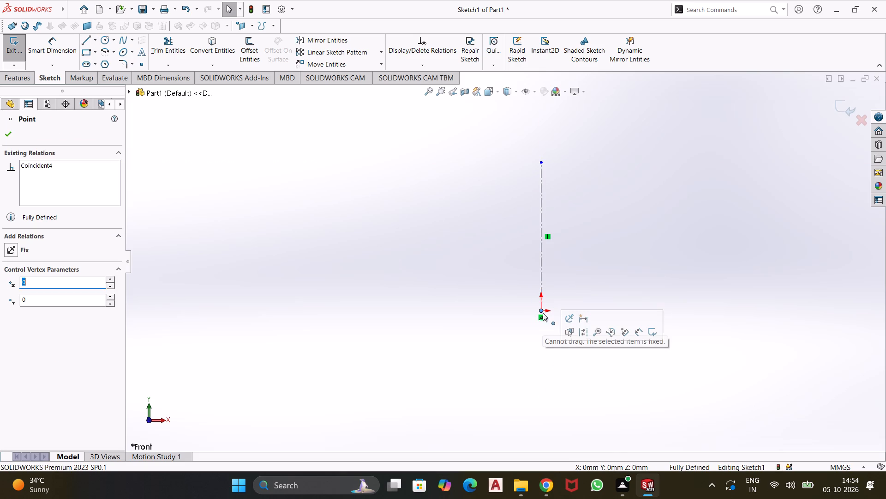
pyautogui.click(542, 310)
pyautogui.press('Escape')
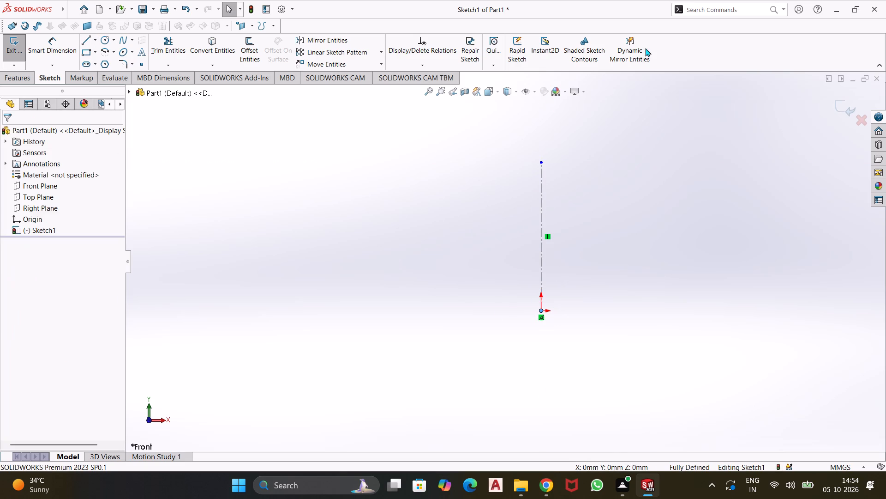
# Activate Dynamic Mirror about the vertical centerline.
pyautogui.click(631, 55)
pyautogui.click(544, 192)
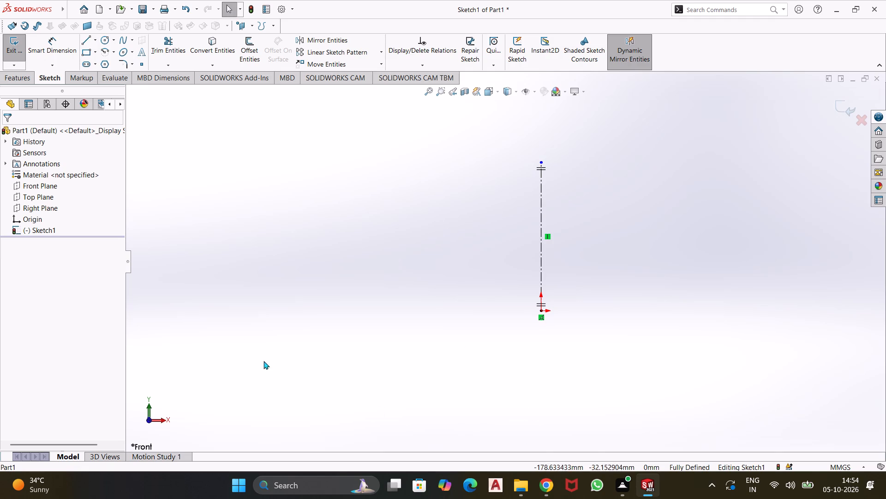
# Sketch the mirrored tapered notch with a horizontal top edge, a slanted side about 60 mm long, a horizontal foot and a short vertical step.
pyautogui.click(88, 42)
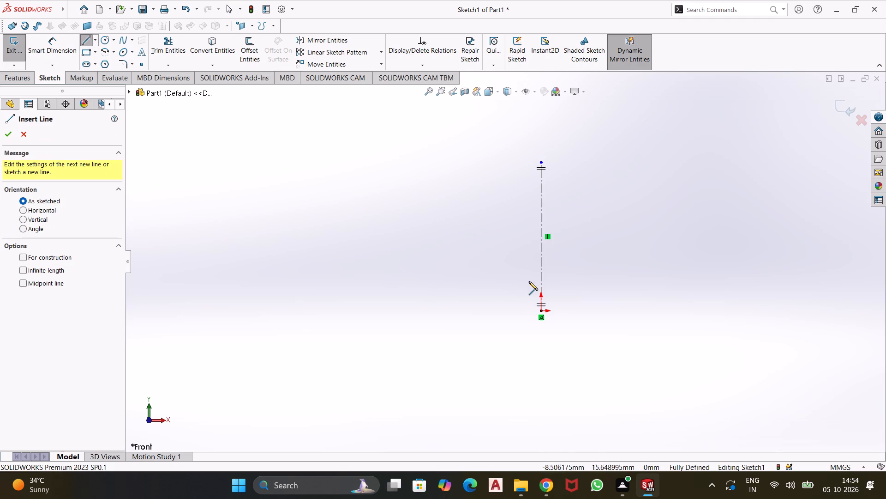
pyautogui.click(541, 250)
pyautogui.click(511, 253)
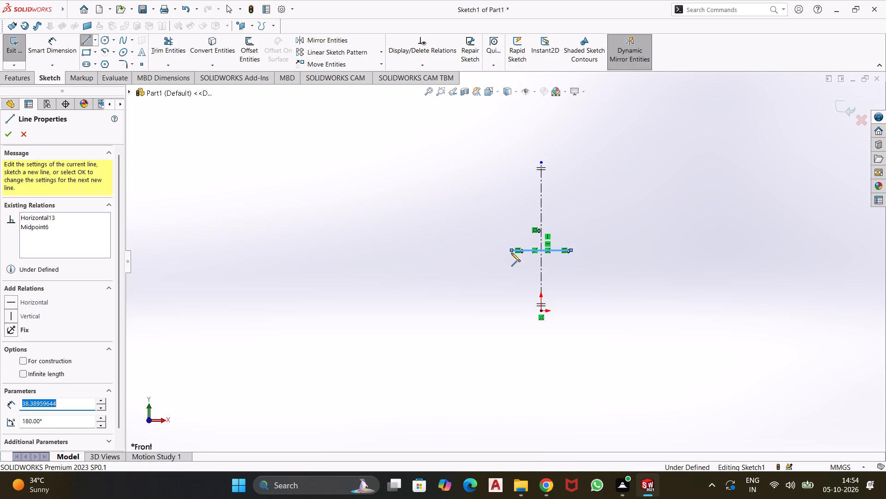
pyautogui.click(485, 342)
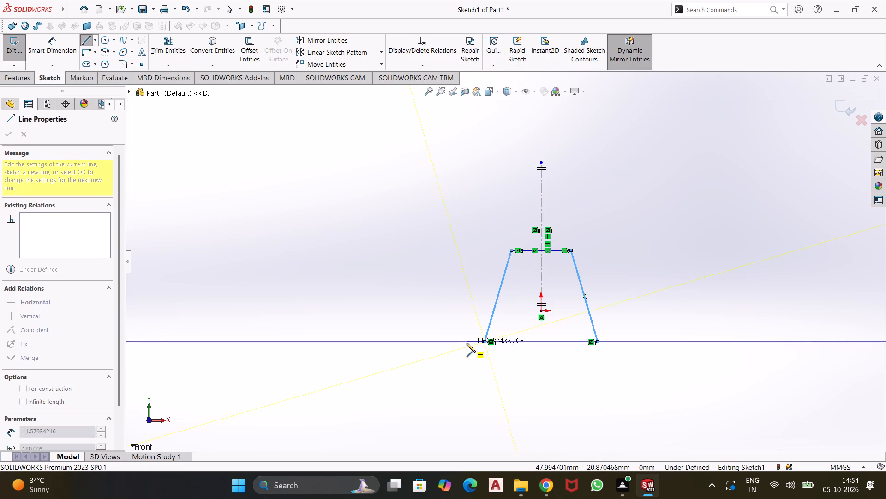
pyautogui.click(462, 343)
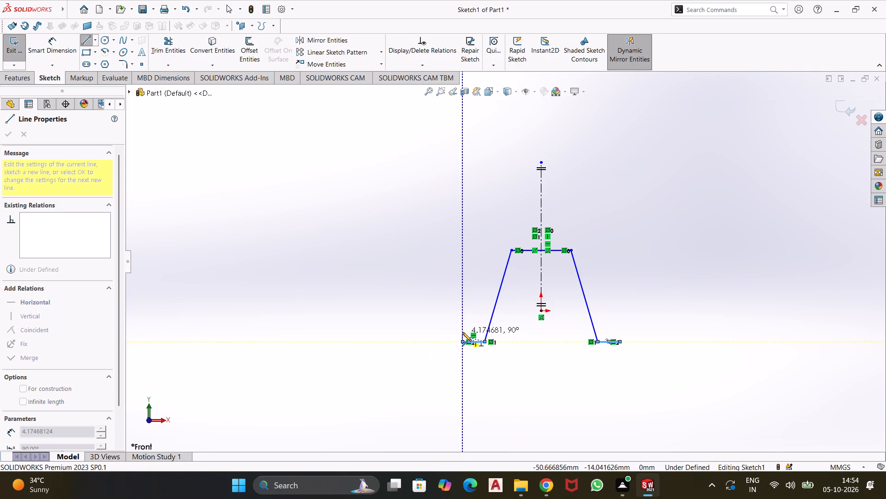
pyautogui.click(463, 328)
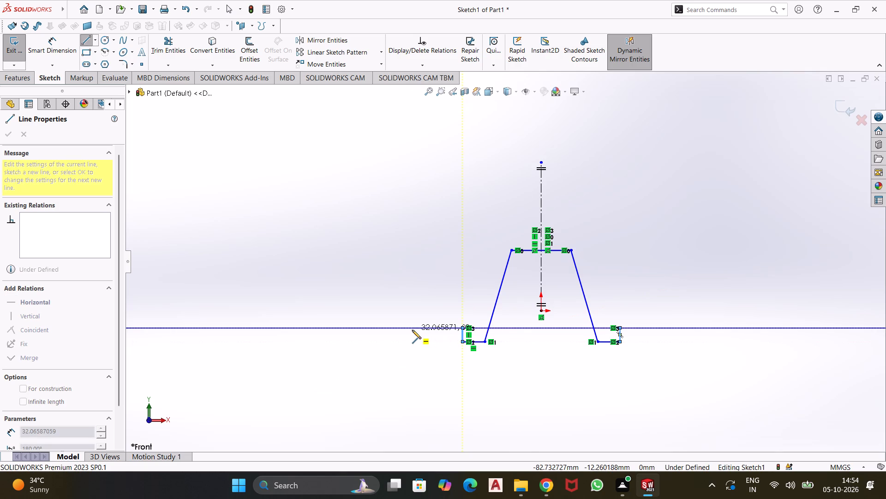
# Complete the mirrored outline with a flange about 15 mm high, an upright about 99 mm tall and a tangent top arc of about 43.5 mm radius.
pyautogui.click(412, 330)
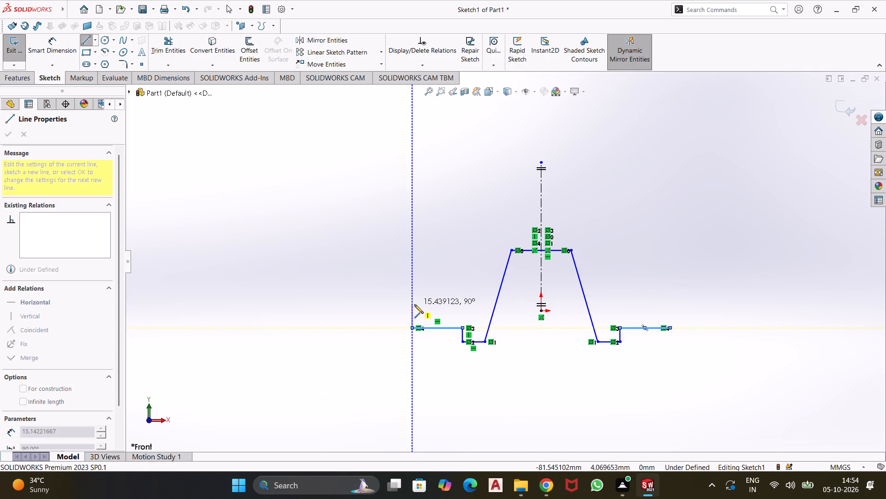
pyautogui.click(414, 304)
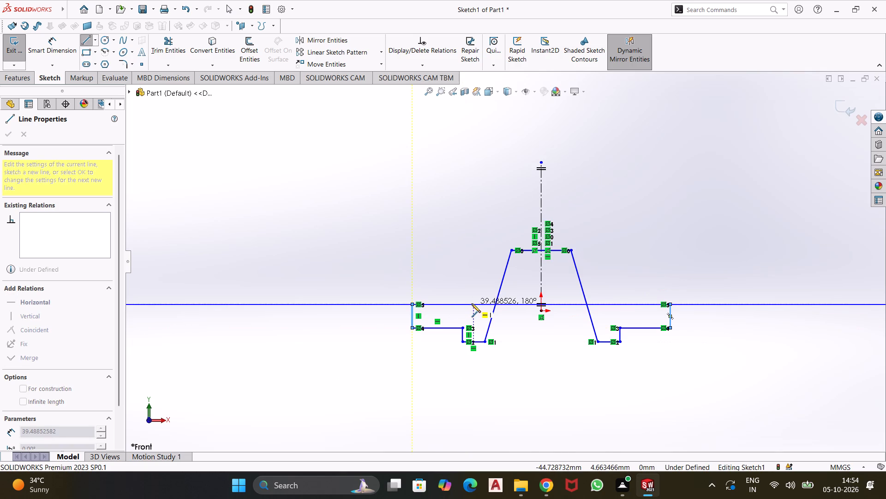
pyautogui.click(472, 304)
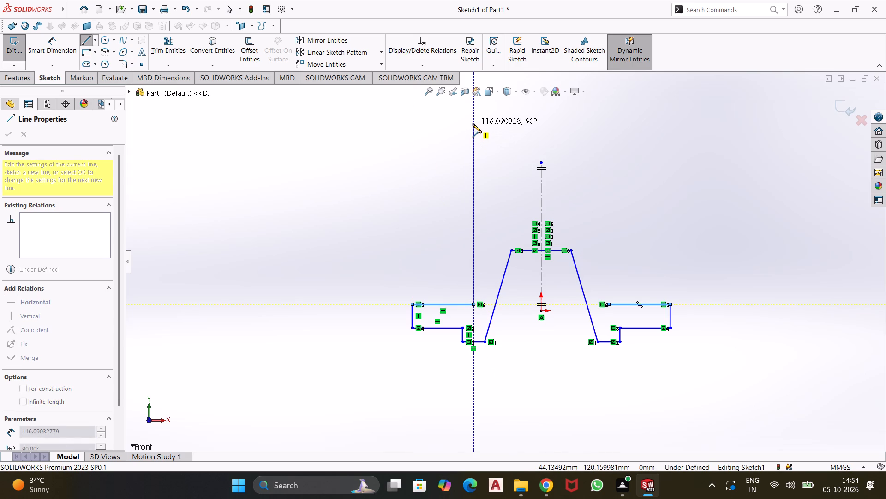
pyautogui.click(474, 150)
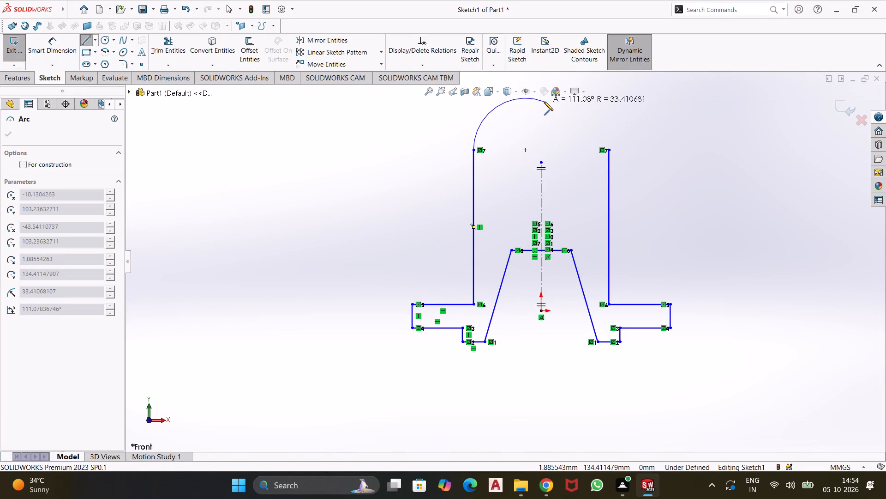
pyautogui.scroll(3, 549, 102)
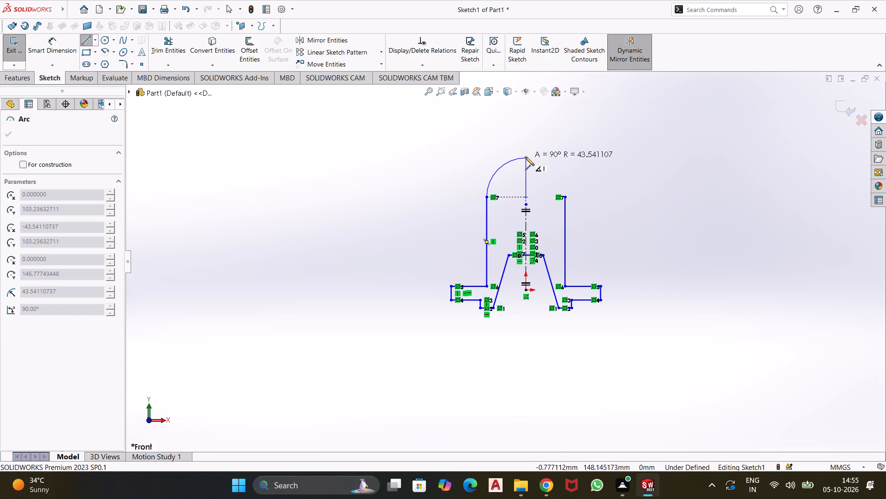
pyautogui.click(525, 157)
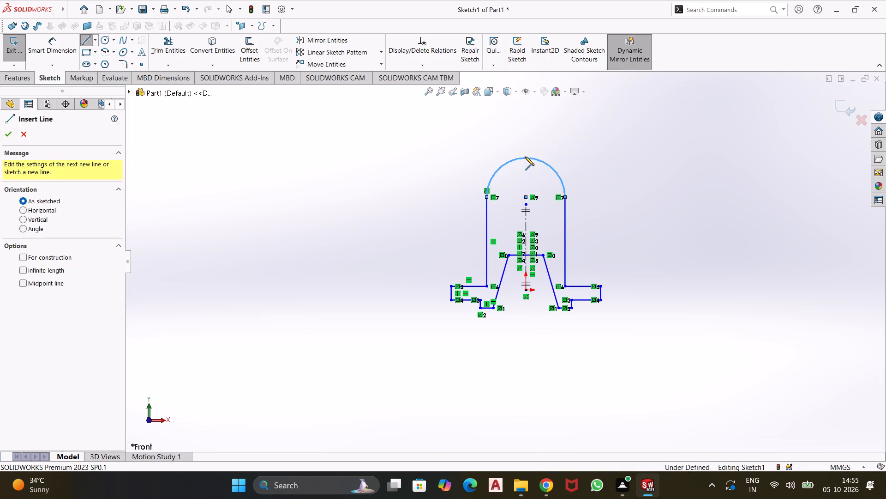
pyautogui.press('Escape')
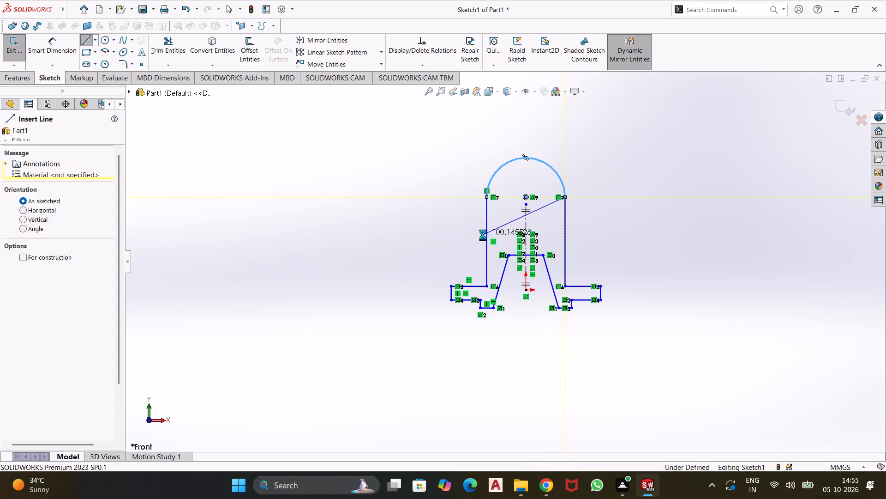
# Sketch a circle of about 20.6 mm radius centred on the top arc's centre point.
pyautogui.click(103, 44)
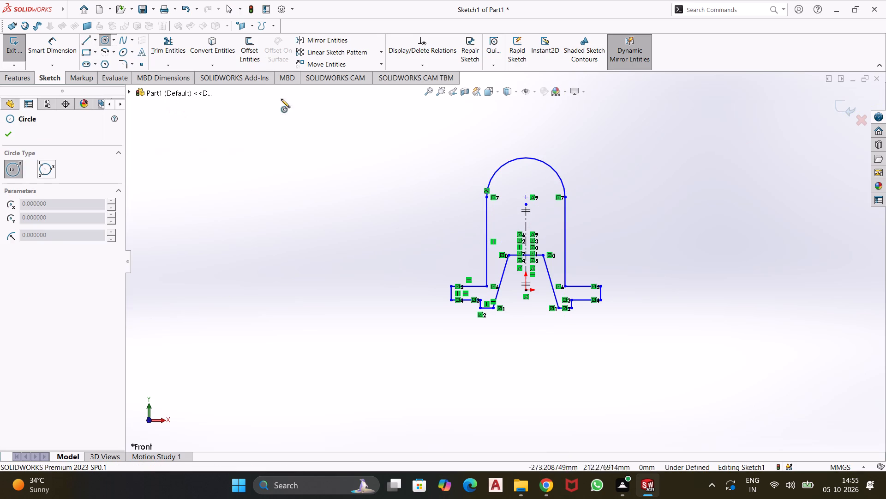
pyautogui.scroll(-5, 533, 206)
pyautogui.click(504, 205)
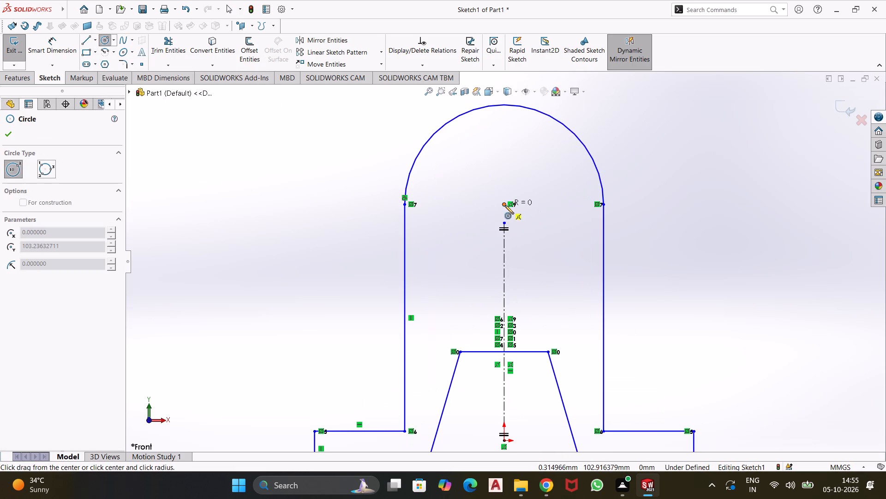
pyautogui.click(542, 232)
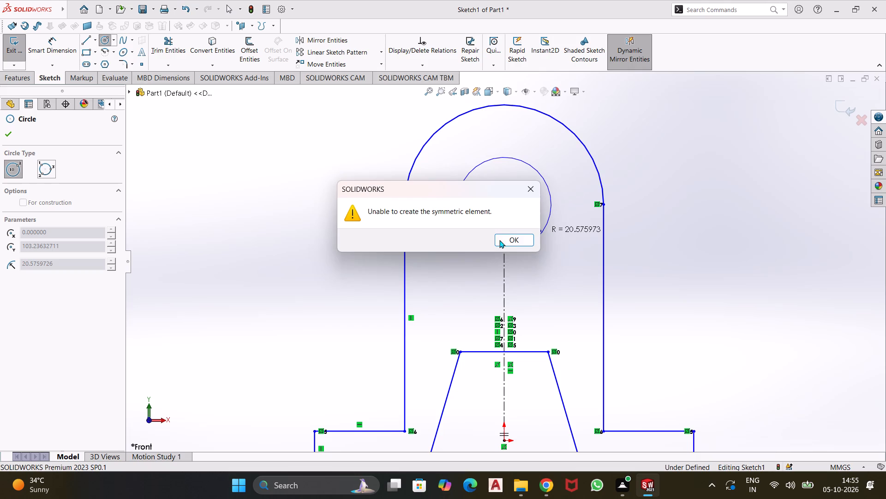
pyautogui.click(529, 191)
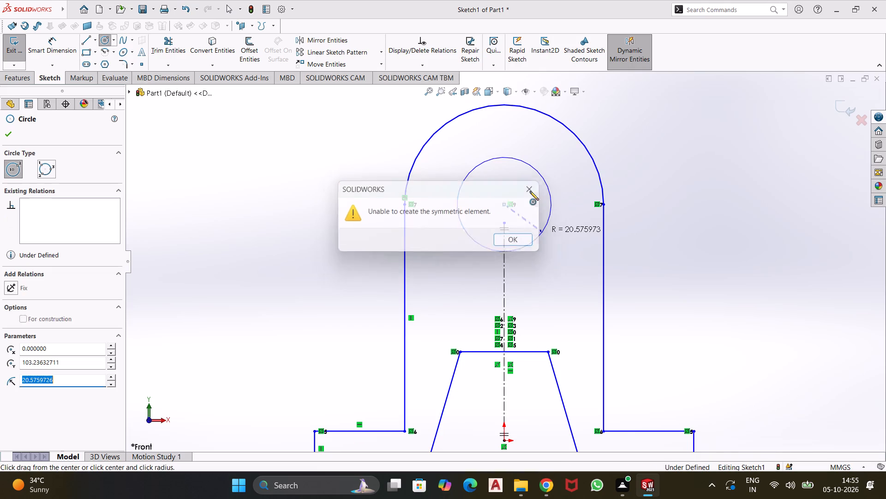
# Turn off Dynamic Mirror and clear the circle selection.
pyautogui.click(617, 57)
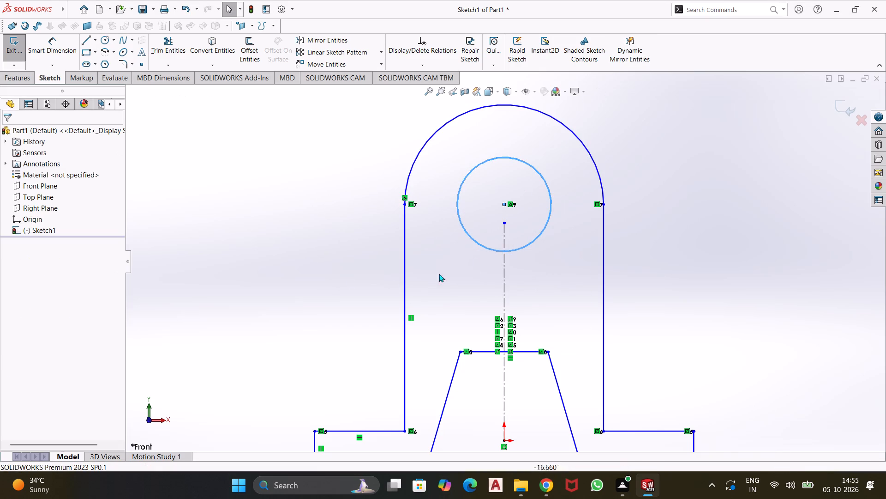
pyautogui.click(286, 193)
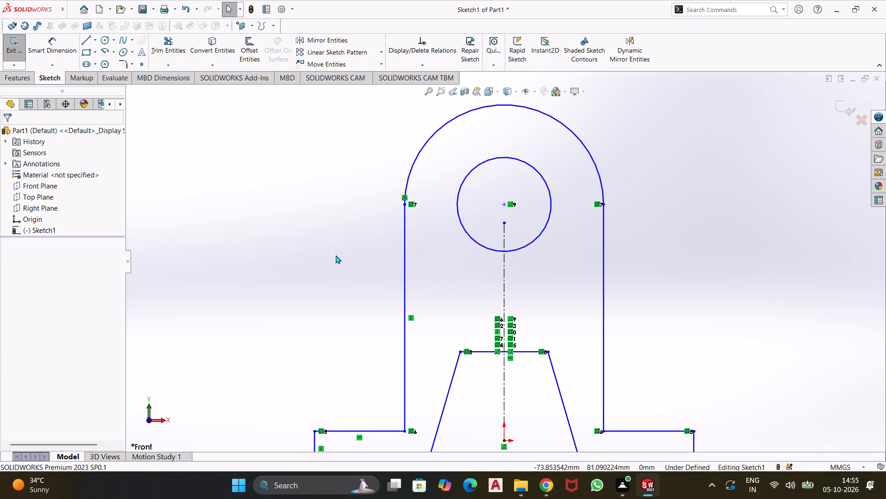
# Dimension the circular hole with a diameter of 30 mm.
pyautogui.scroll(1, 339, 249)
pyautogui.scroll(-4, 509, 362)
pyautogui.scroll(6, 503, 354)
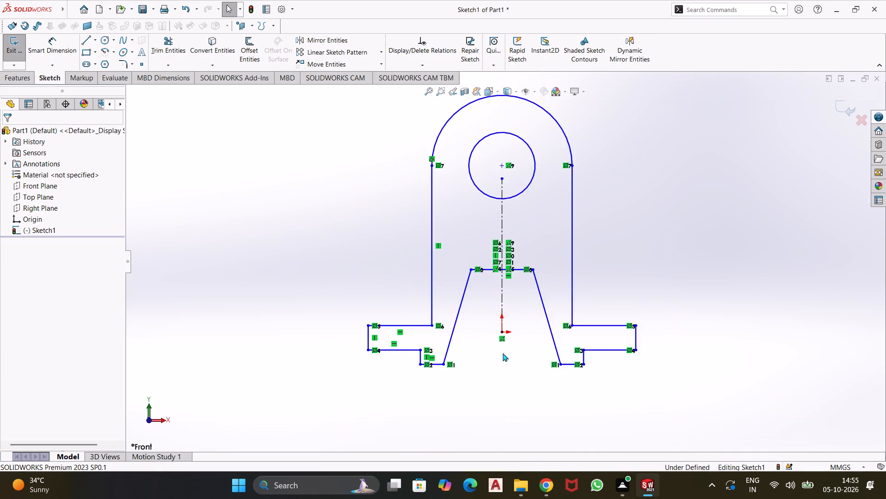
pyautogui.scroll(-1, 496, 297)
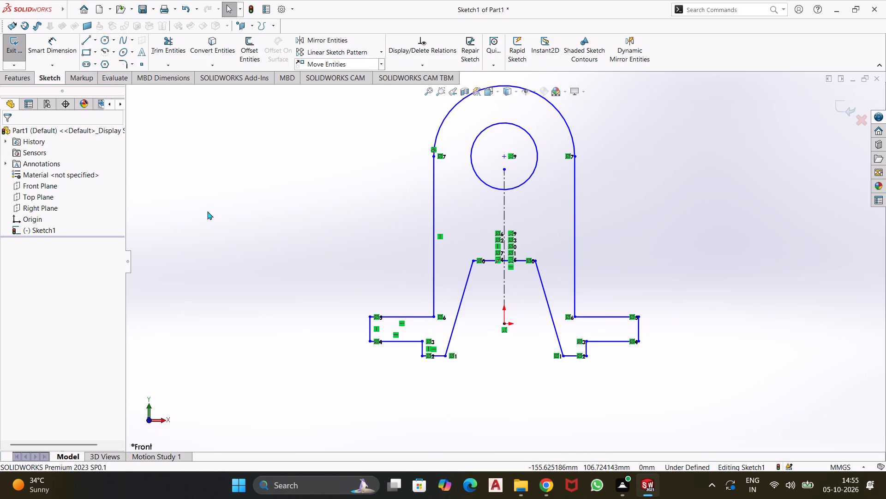
pyautogui.click(67, 52)
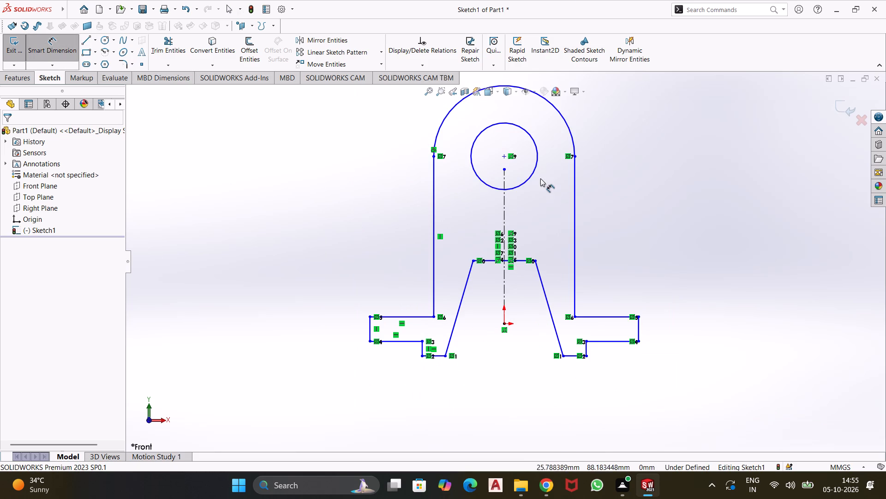
pyautogui.click(533, 170)
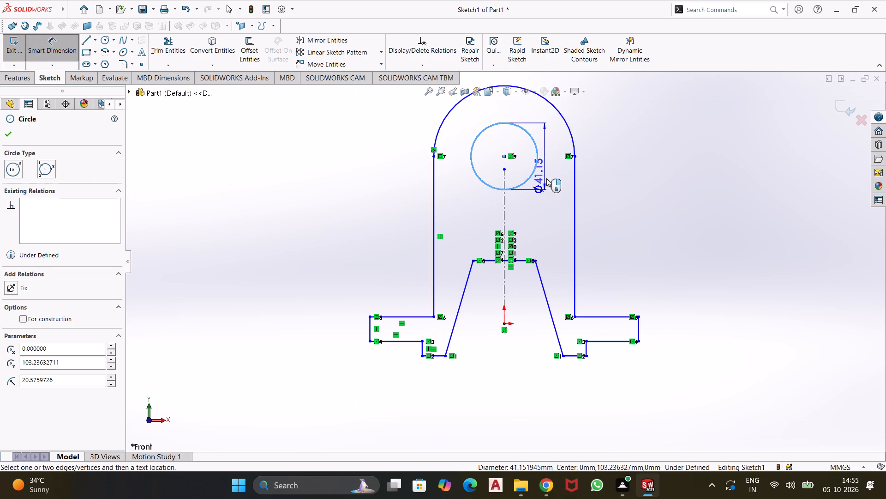
pyautogui.click(547, 178)
pyautogui.write('30')
pyautogui.press('Return')
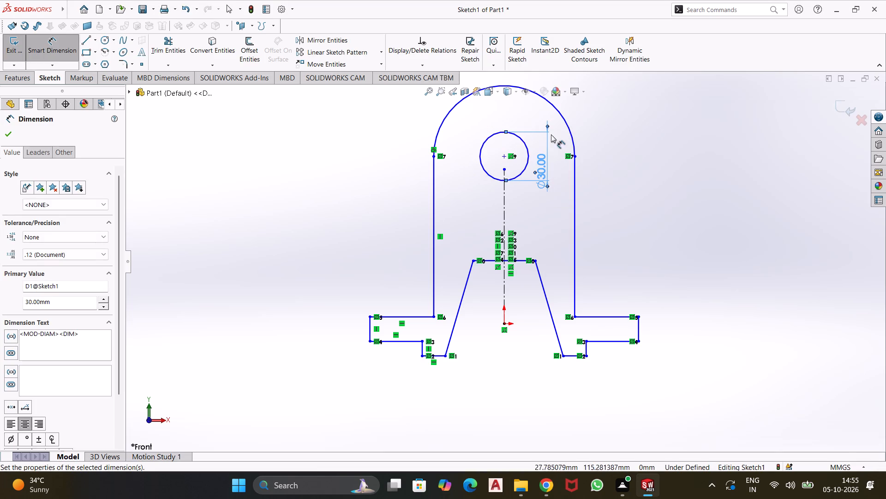
# Dimension the bracket's rounded top arc with a radius of 30 mm.
pyautogui.click(562, 118)
pyautogui.click(642, 121)
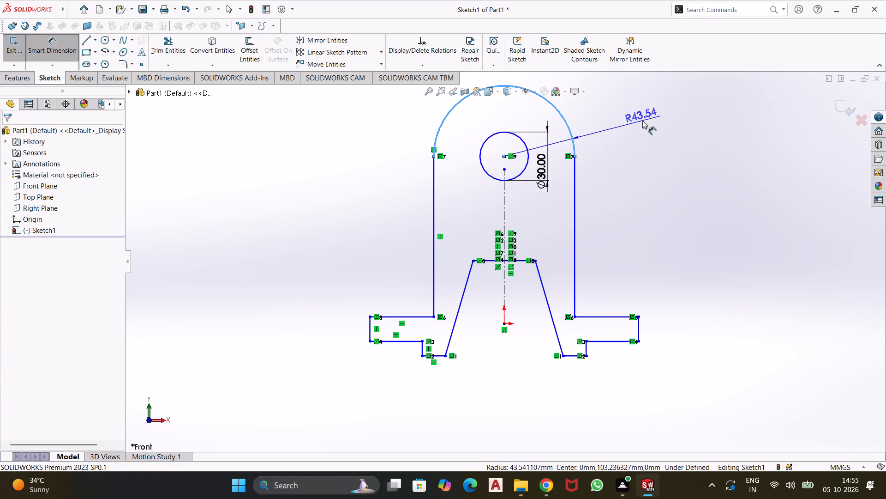
pyautogui.write('30')
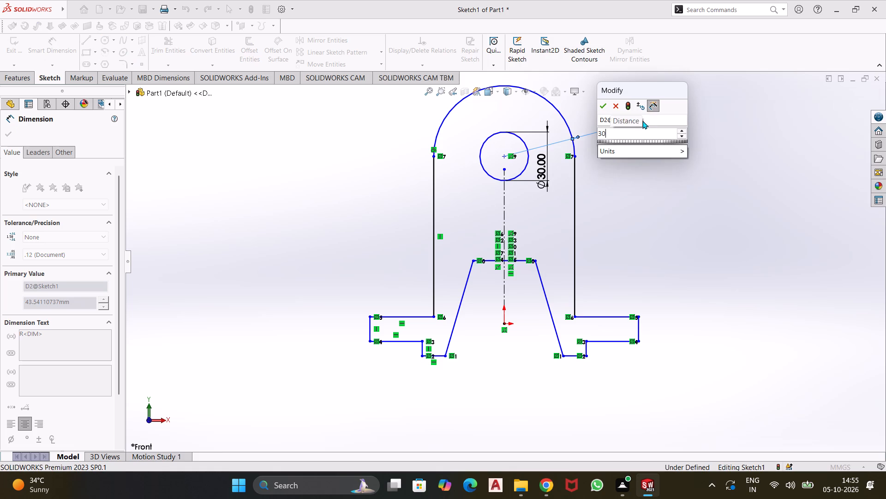
pyautogui.press('Return')
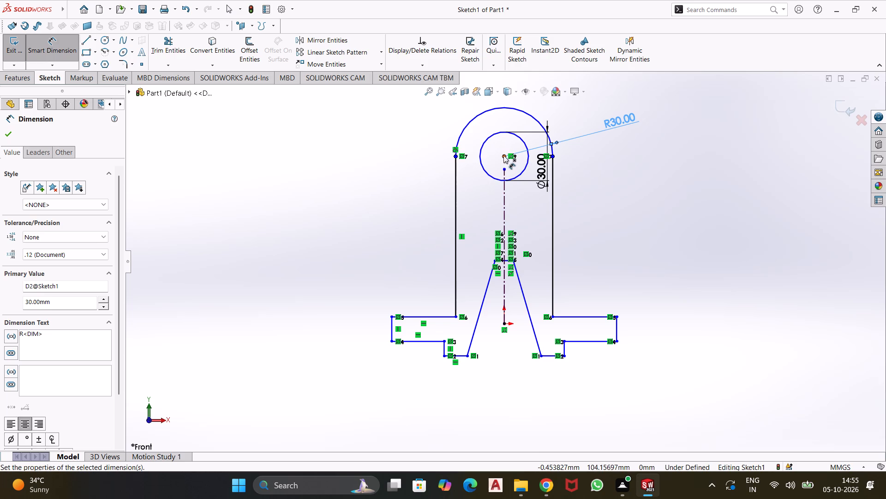
# Dimension the vertical distance from the top arc's end point to the bracket's bottom edge as 80 mm.
pyautogui.click(456, 155)
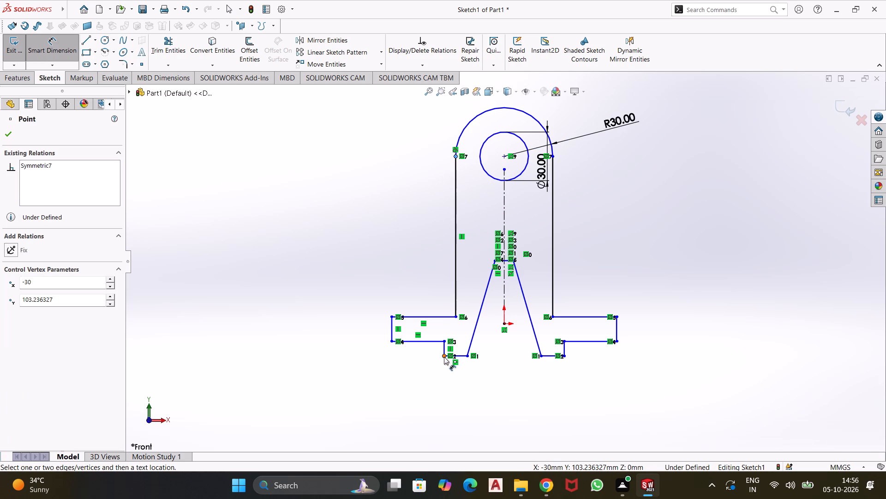
pyautogui.click(457, 357)
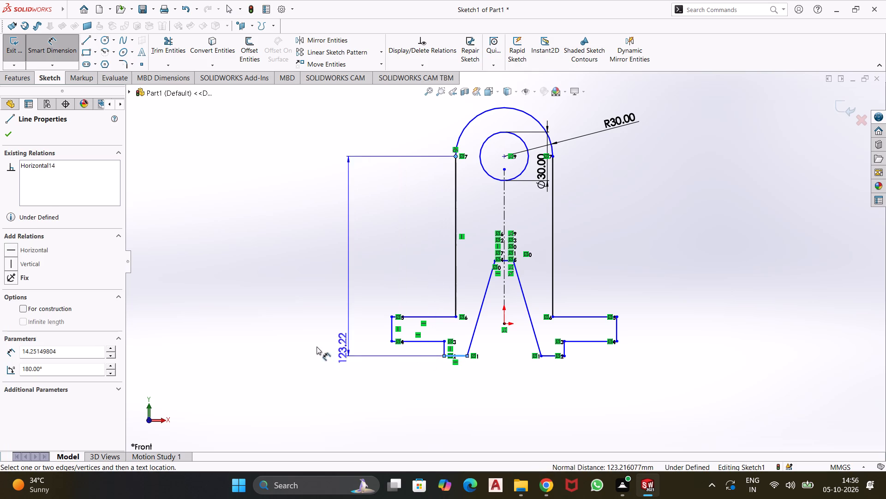
pyautogui.click(315, 334)
pyautogui.write('80')
pyautogui.press('Return')
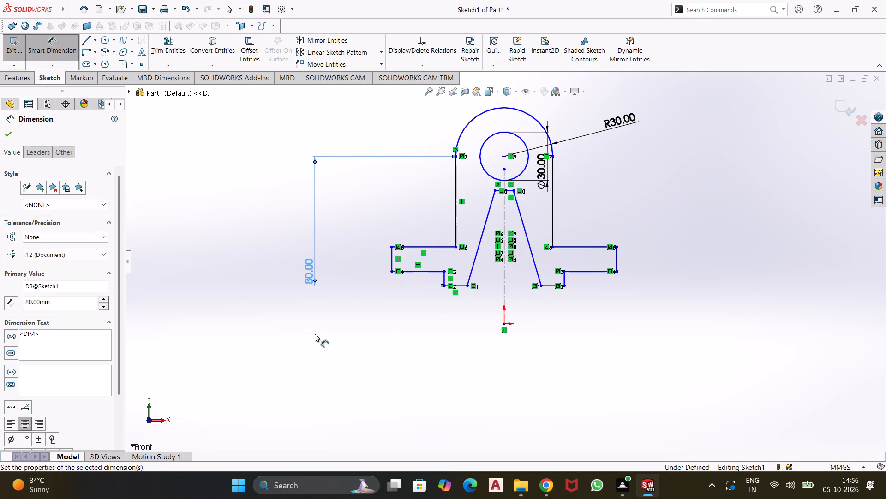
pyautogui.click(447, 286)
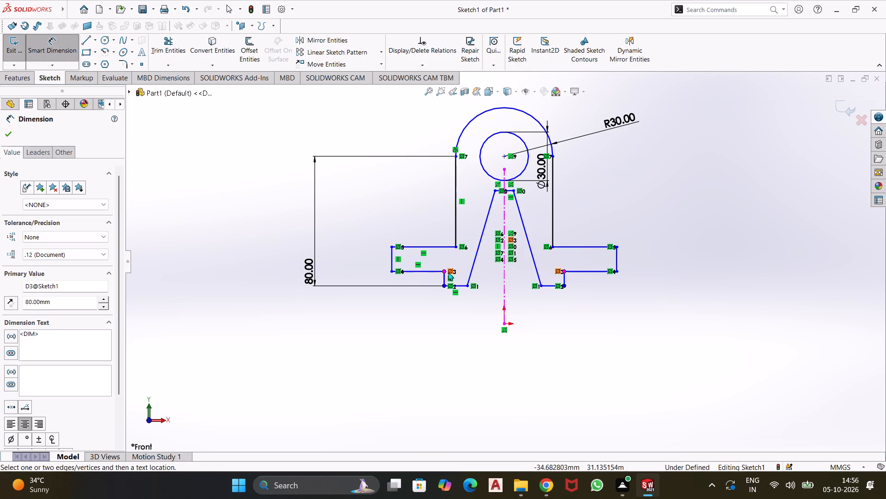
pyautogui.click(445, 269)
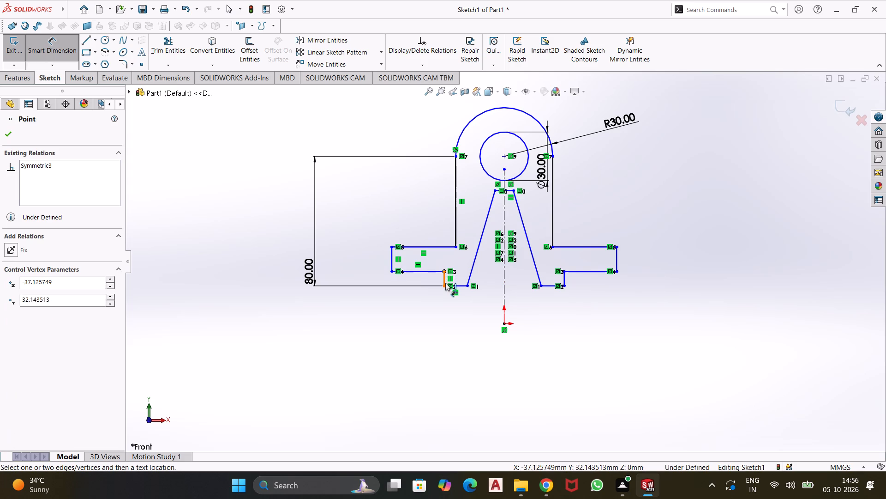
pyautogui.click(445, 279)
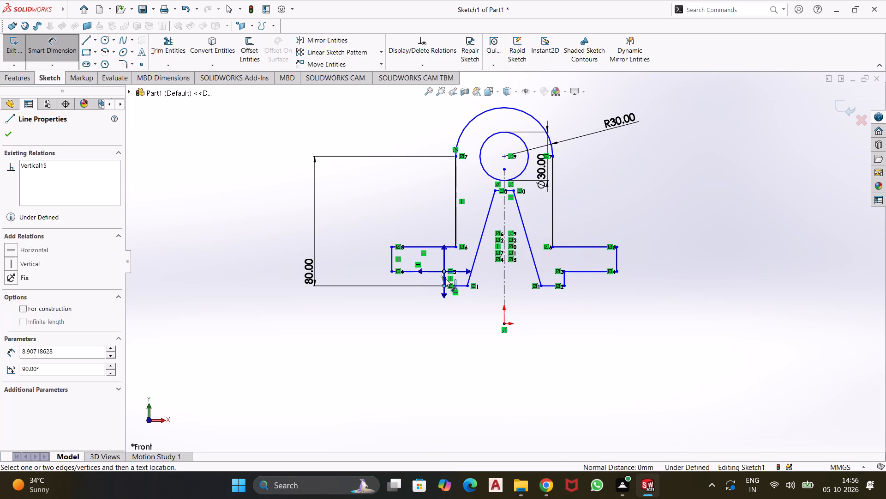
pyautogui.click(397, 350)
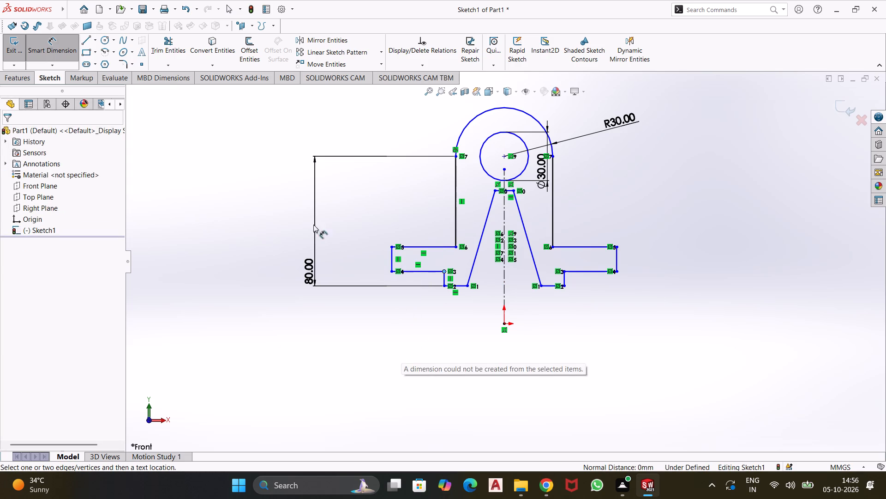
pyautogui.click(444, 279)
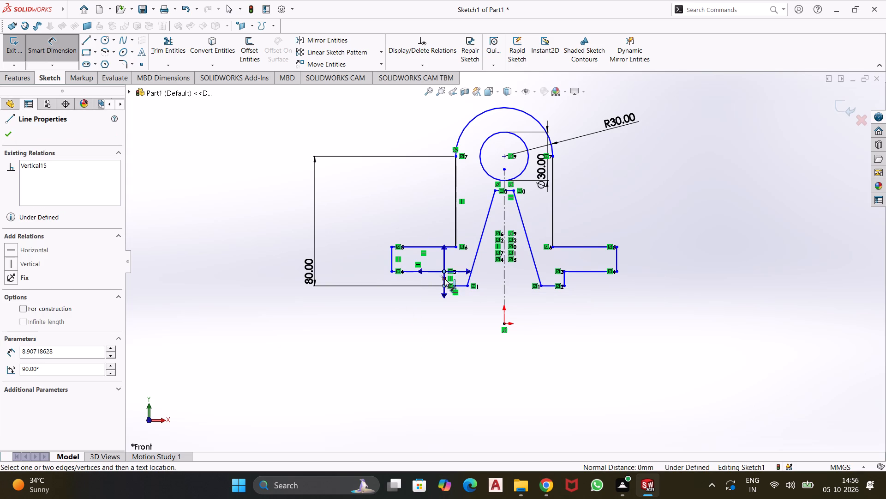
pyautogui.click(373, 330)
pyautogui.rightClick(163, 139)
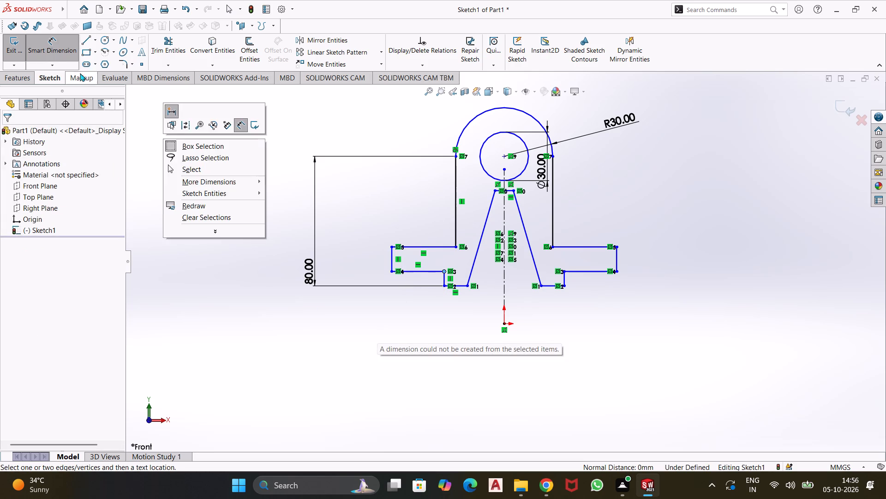
# Dimension the short vertical edge between the flange underside and the bracket's bottom edge as 5 mm.
pyautogui.doubleClick(72, 44)
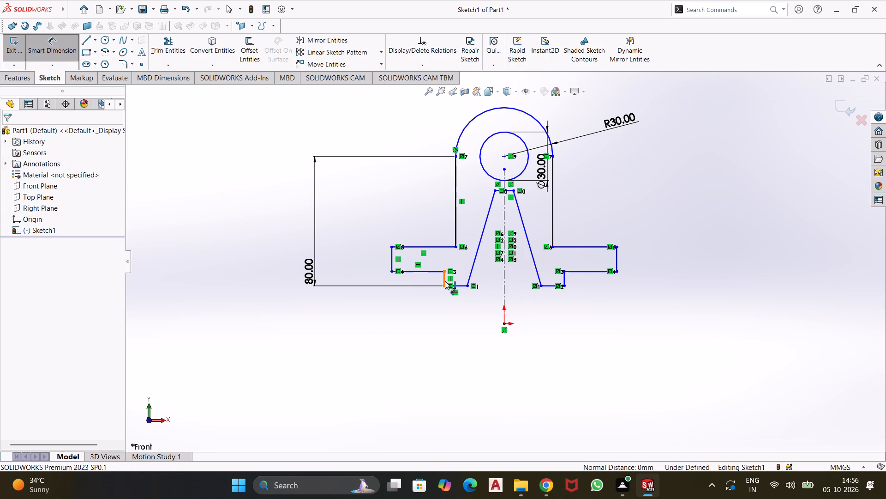
pyautogui.click(445, 281)
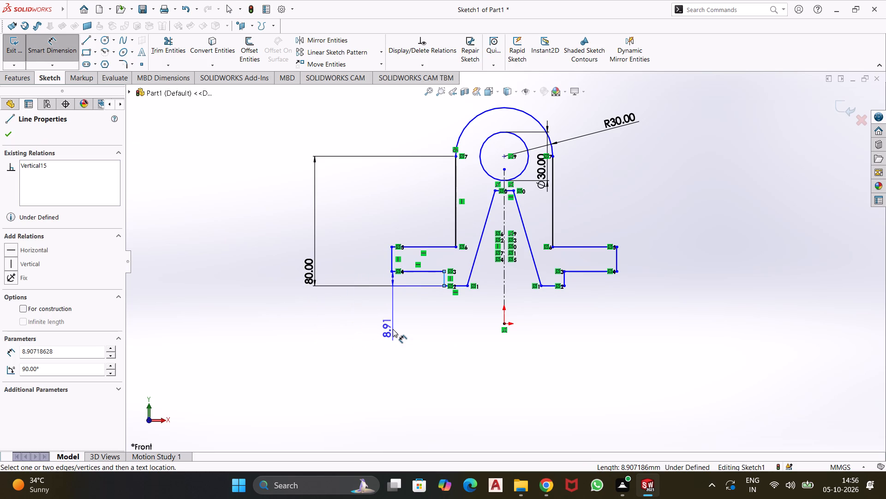
pyautogui.click(393, 320)
pyautogui.press('5')
pyautogui.press('Return')
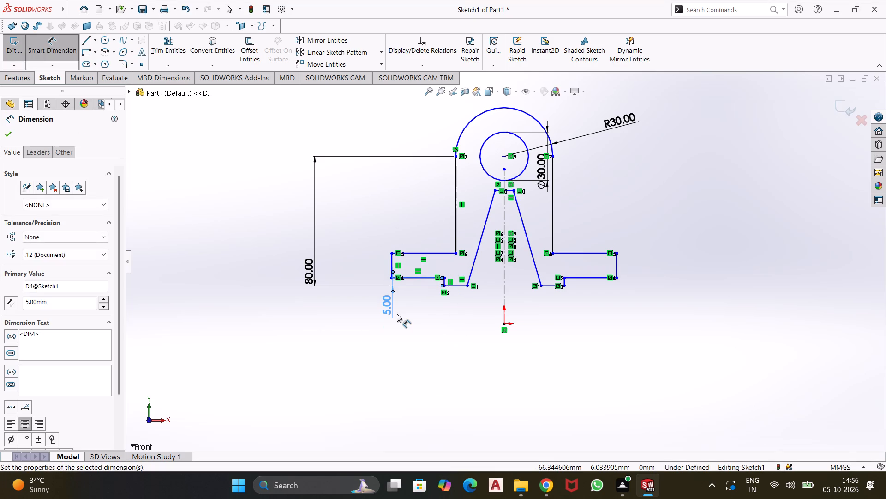
# Dimension the top edge of the tapered notch with a width of 24 mm.
pyautogui.click(507, 190)
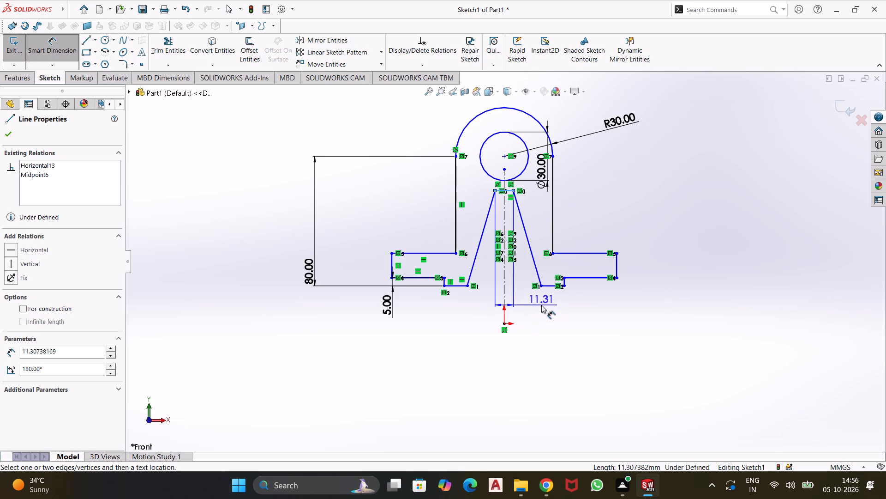
pyautogui.click(540, 303)
pyautogui.write('24')
pyautogui.press('Return')
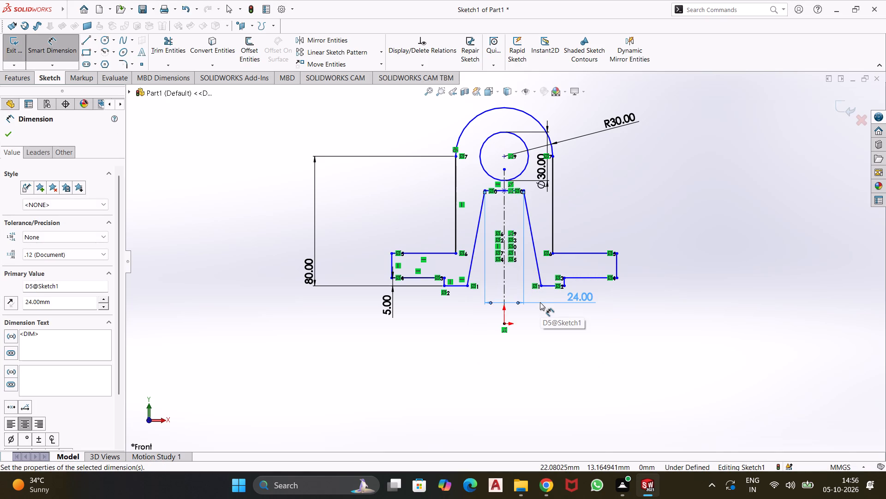
pyautogui.click(555, 322)
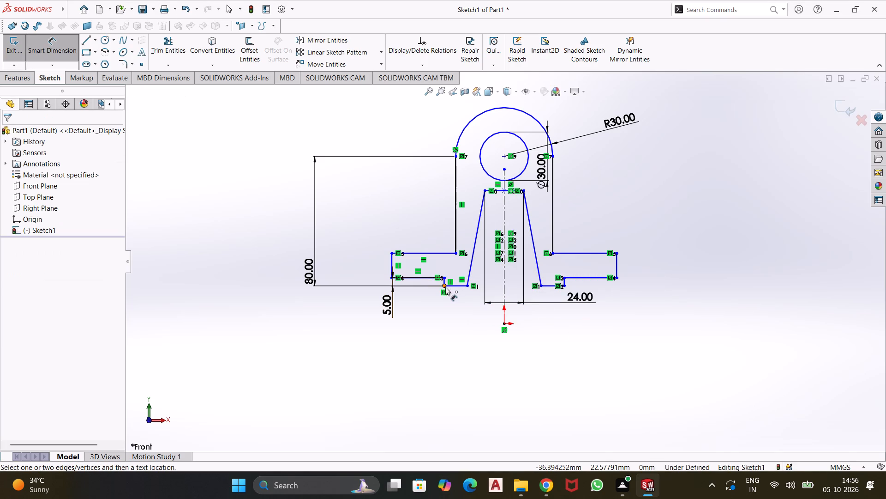
# Dimension the overall width between the outer lower corners of the two side flanges as 106 mm.
pyautogui.click(391, 278)
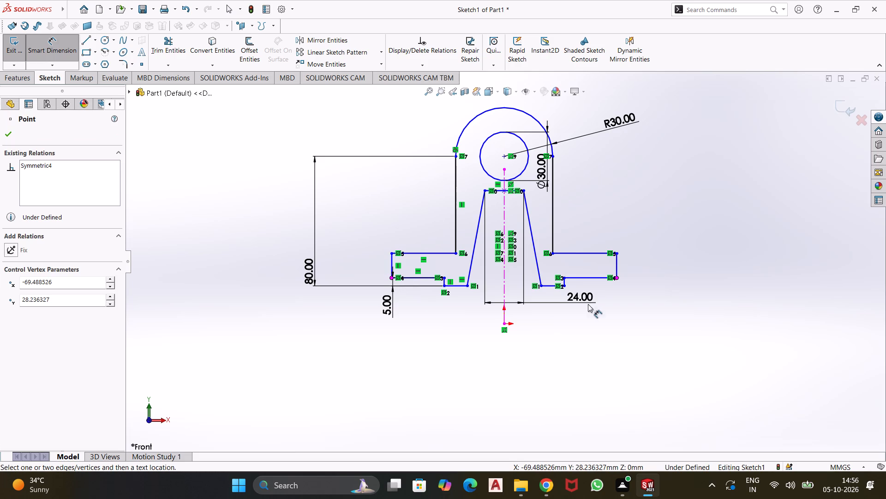
pyautogui.click(618, 278)
pyautogui.click(563, 372)
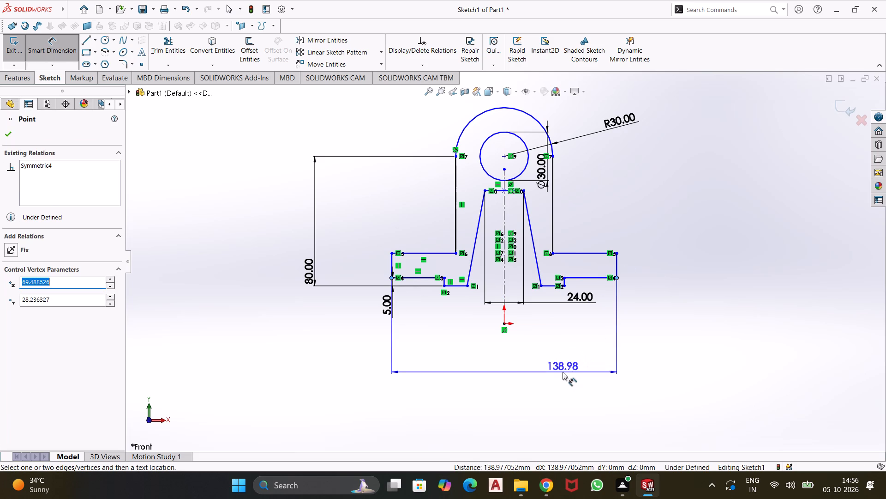
pyautogui.write('106')
pyautogui.press('Return')
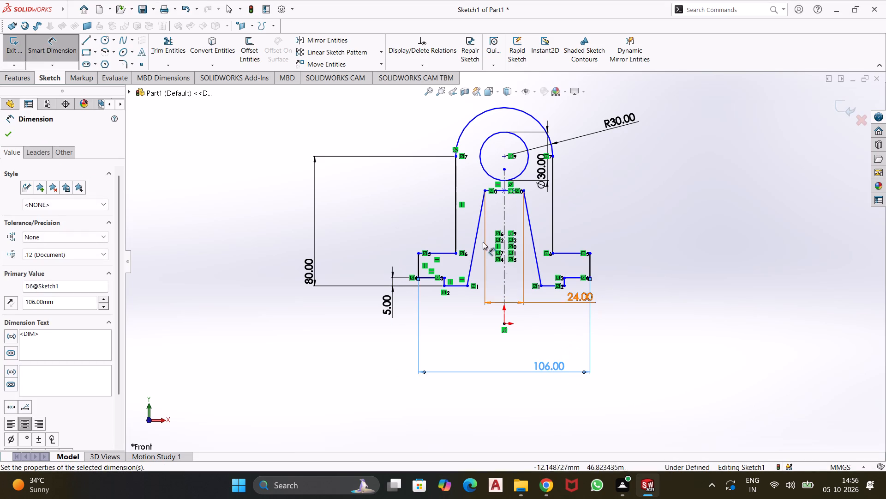
# Dimension the width between the outer corners of the stepped bottom feet as 66 mm.
pyautogui.click(445, 285)
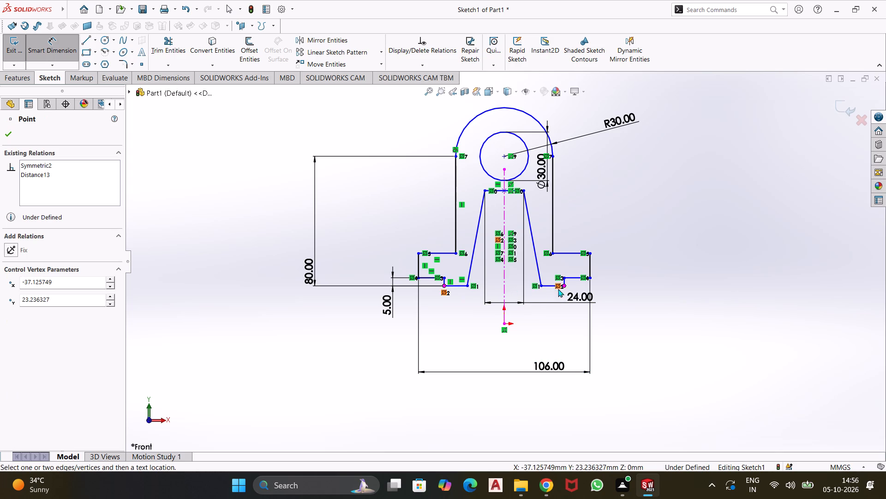
pyautogui.click(564, 286)
pyautogui.click(543, 341)
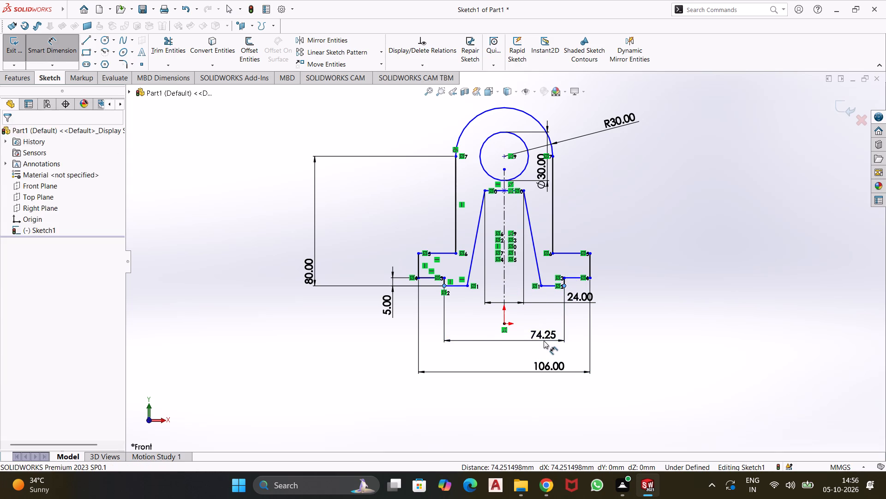
pyautogui.write('66')
pyautogui.press('Return')
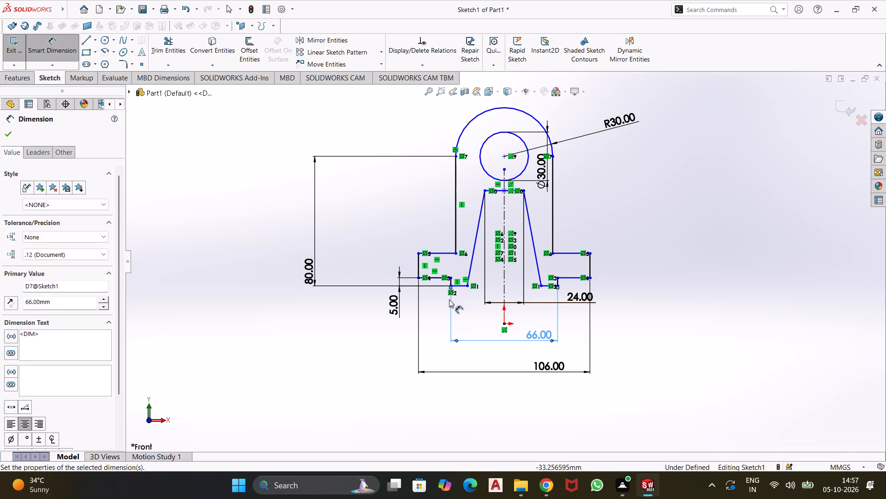
# Dimension the tapered notch's bottom opening with a width of 40 mm.
pyautogui.click(467, 286)
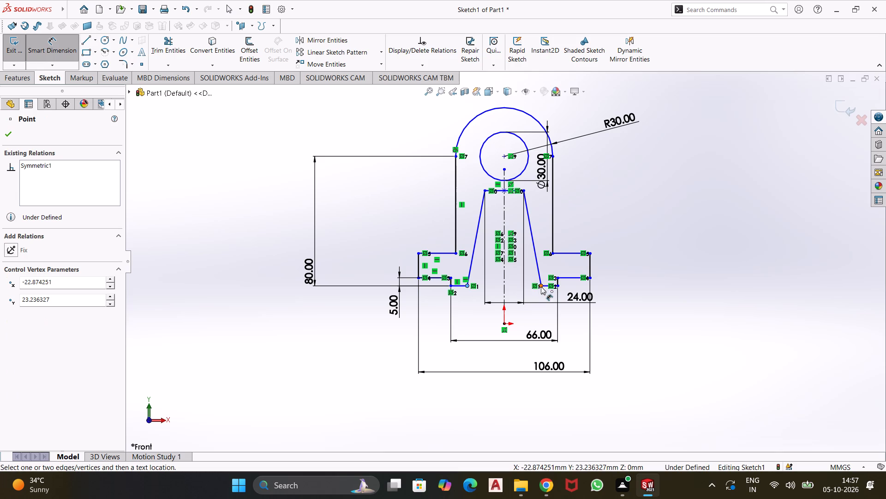
pyautogui.click(542, 286)
pyautogui.click(524, 319)
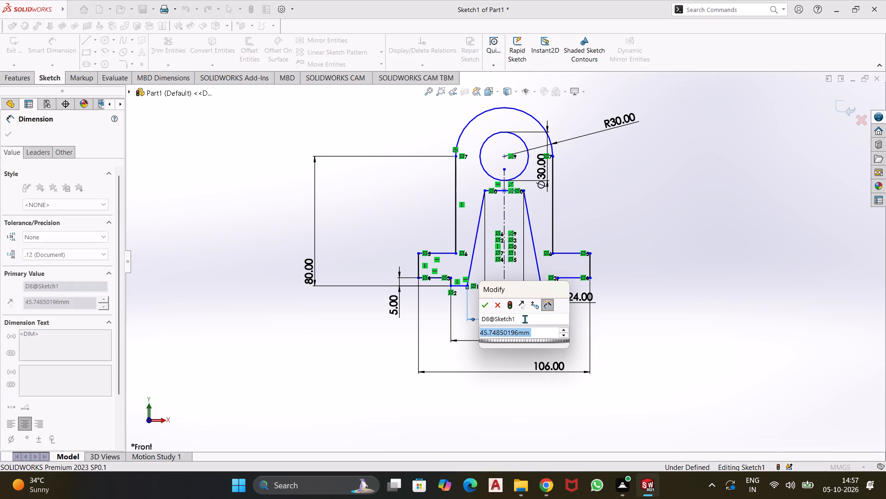
pyautogui.write('40')
pyautogui.press('Return')
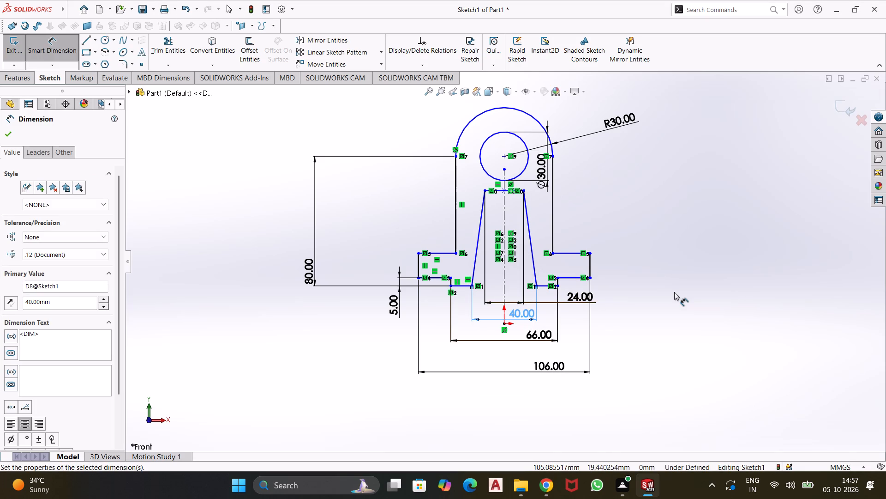
# Dimension the side flange's outer vertical edge with a thickness of 10 mm.
pyautogui.click(591, 268)
pyautogui.click(618, 266)
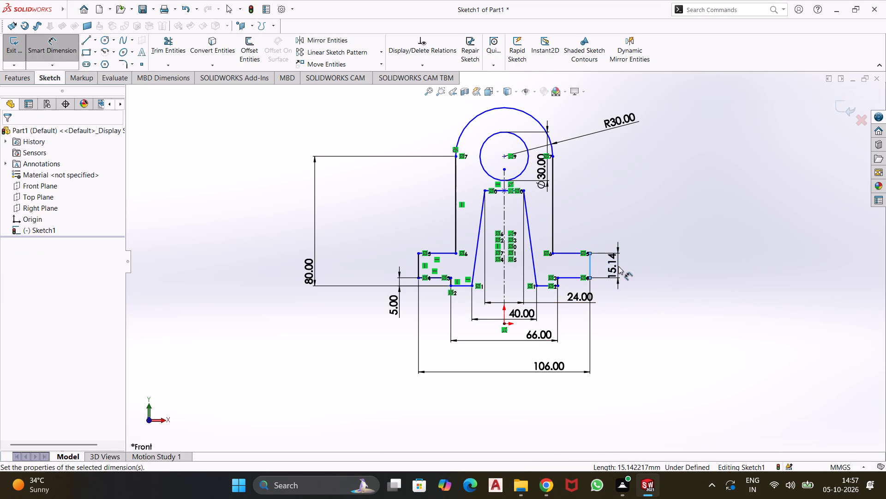
pyautogui.write('10')
pyautogui.press('Return')
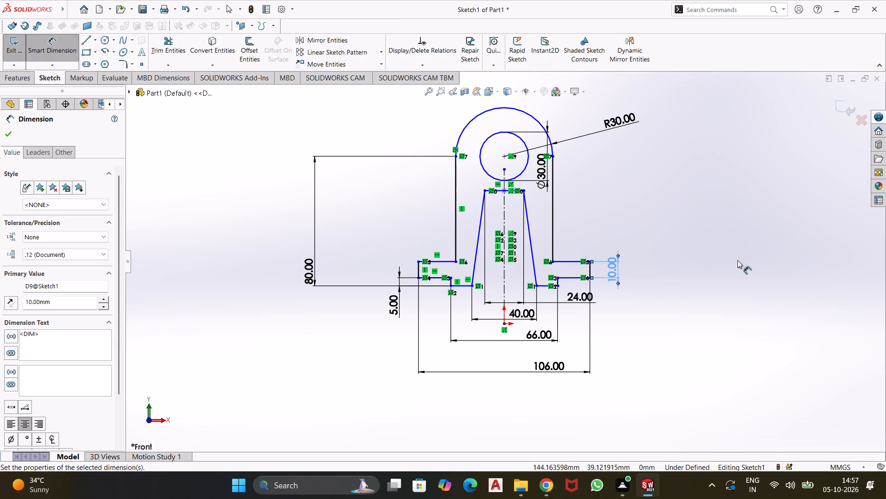
# Dimension the tapered notch's height from its top corner to the bracket's bottom edge as 54 mm and clear the selection.
pyautogui.click(525, 190)
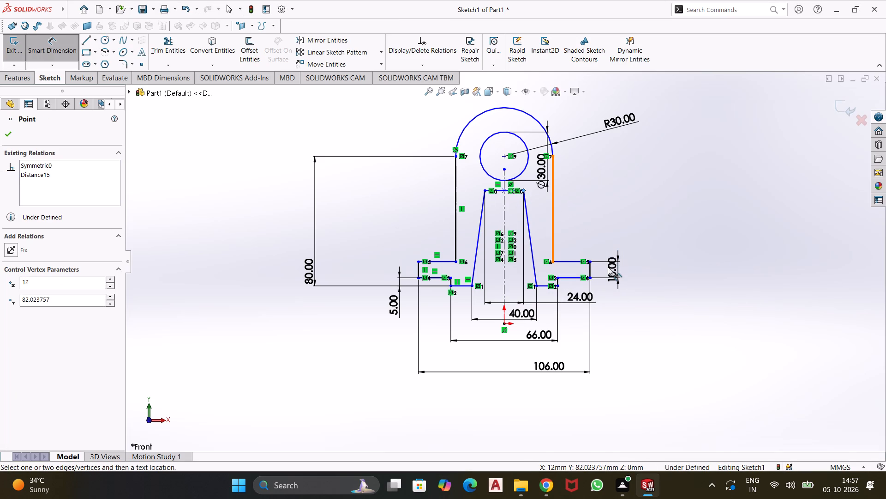
pyautogui.click(559, 286)
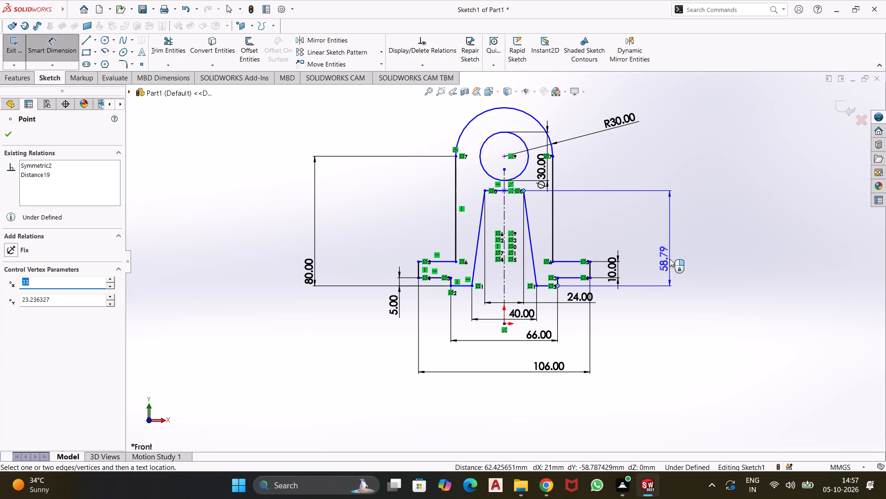
pyautogui.click(670, 259)
pyautogui.write('54')
pyautogui.press('Return')
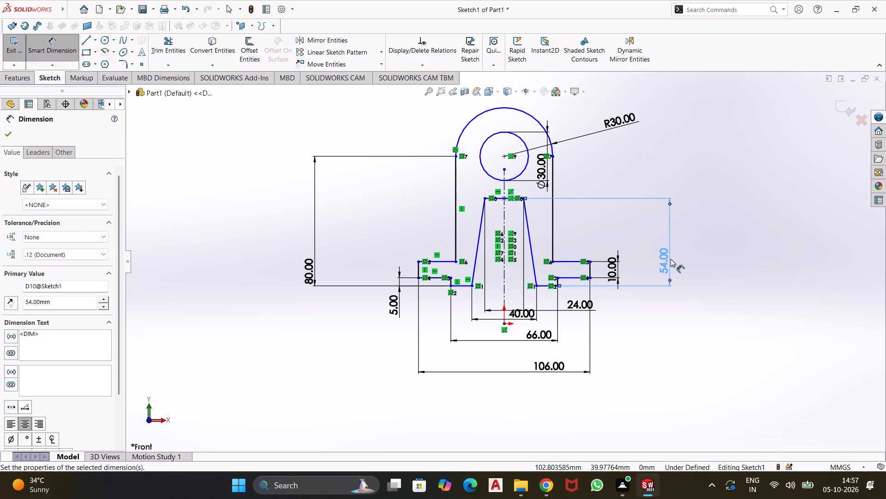
pyautogui.moveTo(653, 262); pyautogui.dragTo(661, 253)
pyautogui.click(708, 233)
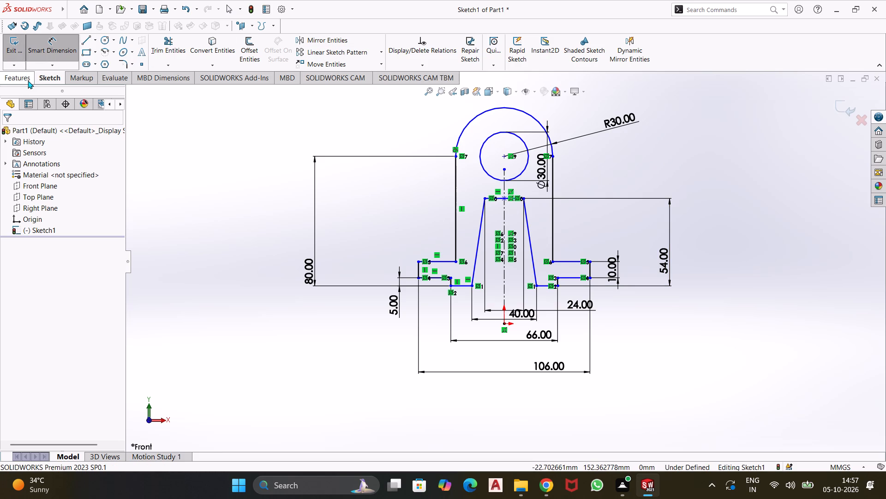
pyautogui.click(401, 186)
# Examine the dimensioned bracket sketch, from the rounded top and hole down to the notch and stepped feet.
pyautogui.scroll(-5, 517, 105)
pyautogui.scroll(-5, 499, 150)
pyautogui.scroll(-3, 480, 244)
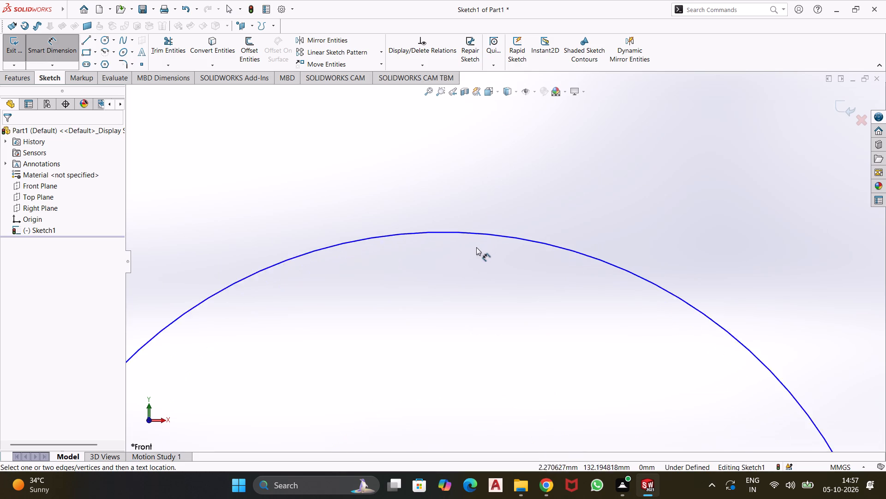
pyautogui.scroll(-2, 476, 247)
pyautogui.scroll(8, 471, 244)
pyautogui.scroll(3, 497, 333)
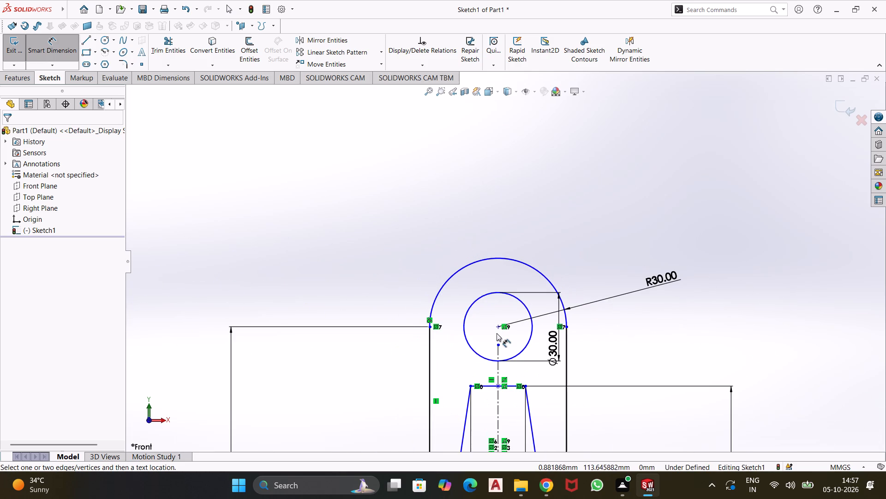
pyautogui.scroll(3, 510, 311)
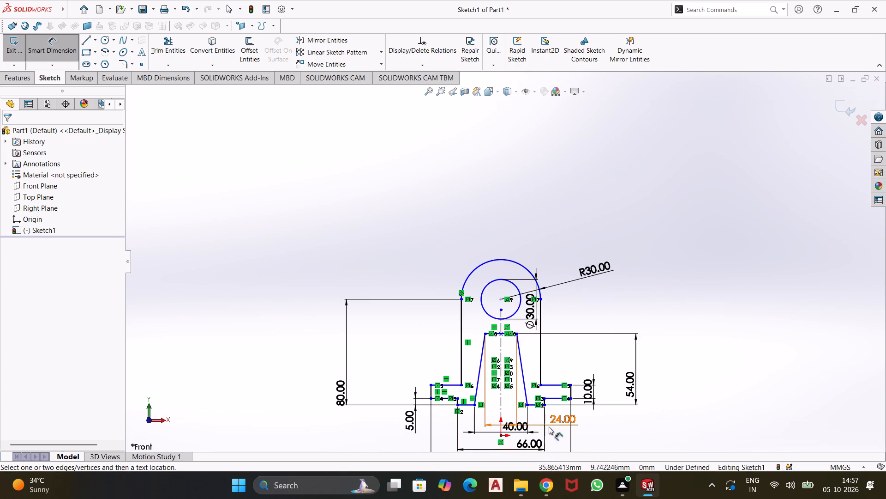
pyautogui.scroll(3, 504, 377)
pyautogui.scroll(-4, 499, 329)
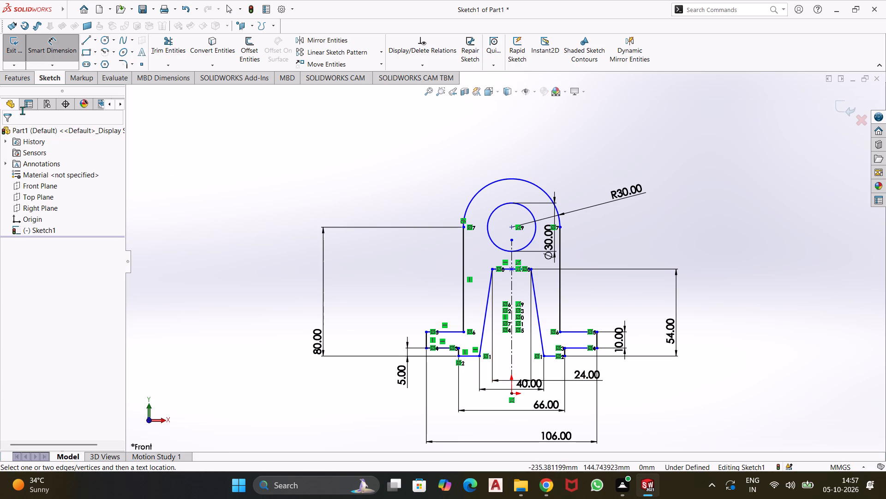
# Extrude the bracket sketch as a boss with the Mid Plane end condition and a depth of 60 mm.
pyautogui.click(15, 80)
pyautogui.click(20, 60)
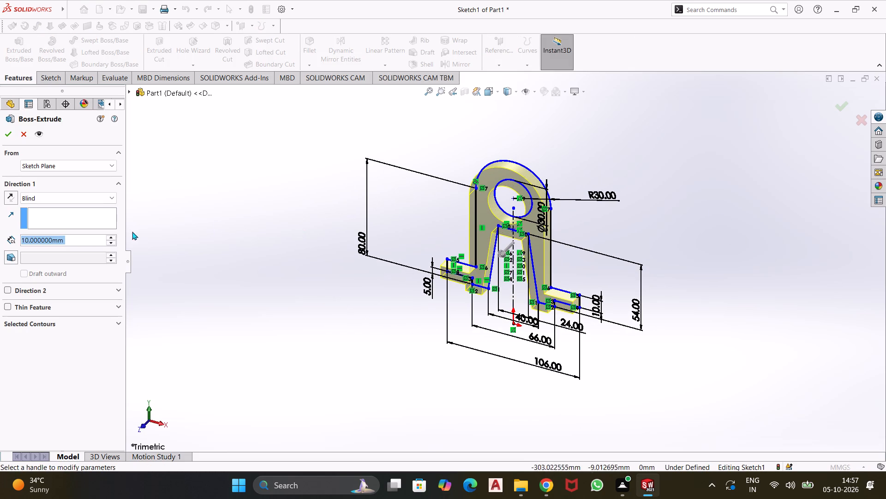
pyautogui.click(99, 197)
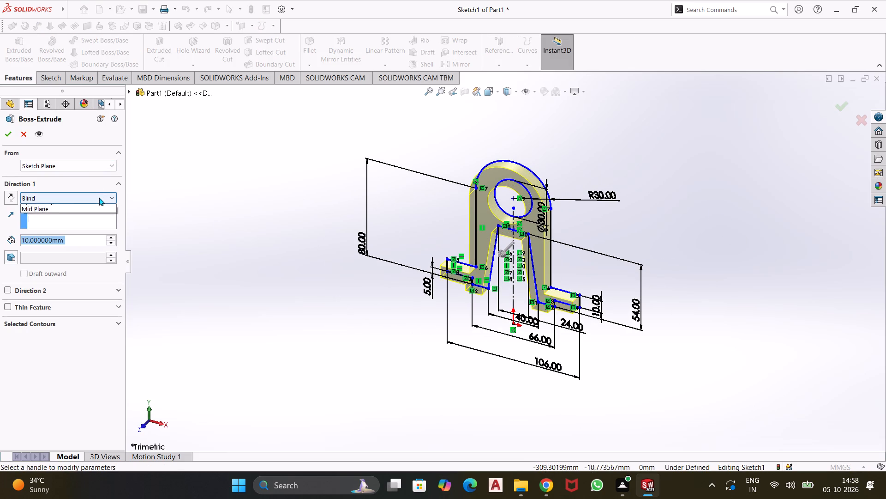
pyautogui.click(94, 245)
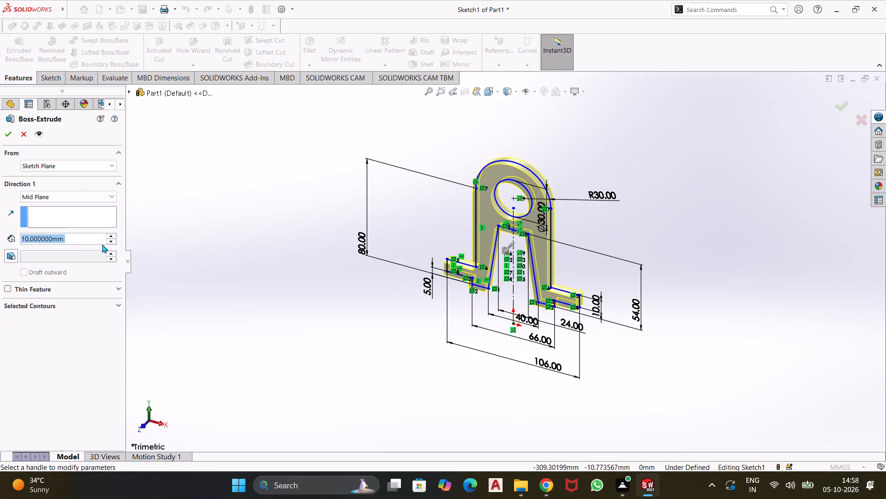
pyautogui.write('60')
pyautogui.press('Return')
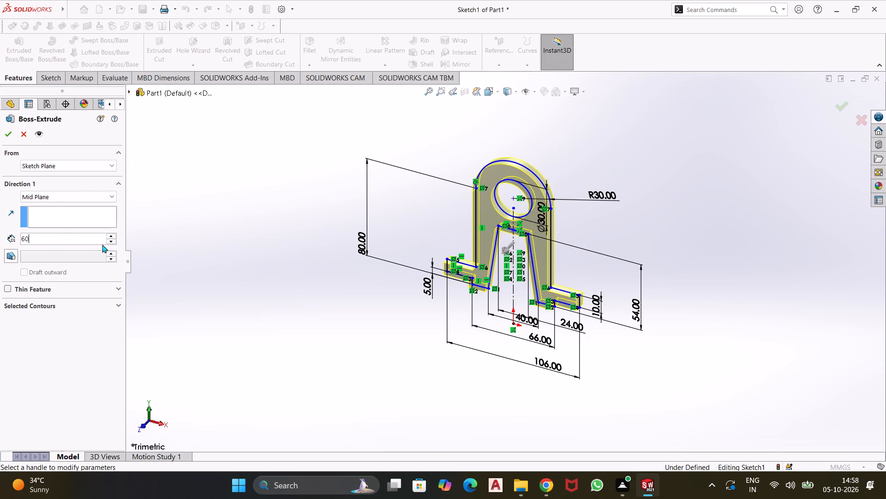
pyautogui.click(8, 139)
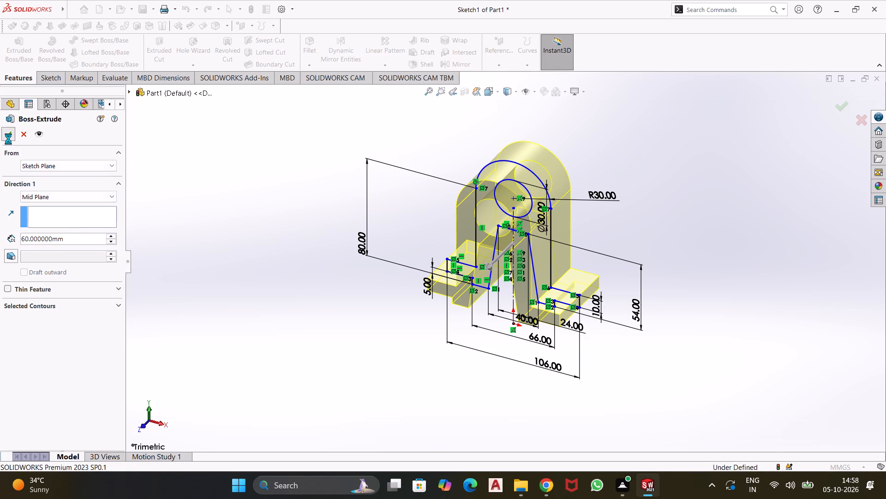
# Inspect the extruded bracket from several angles, checking its front face, side flanges and notch.
pyautogui.moveTo(351, 349); pyautogui.dragTo(367, 349, button='middle')
pyautogui.click(351, 321)
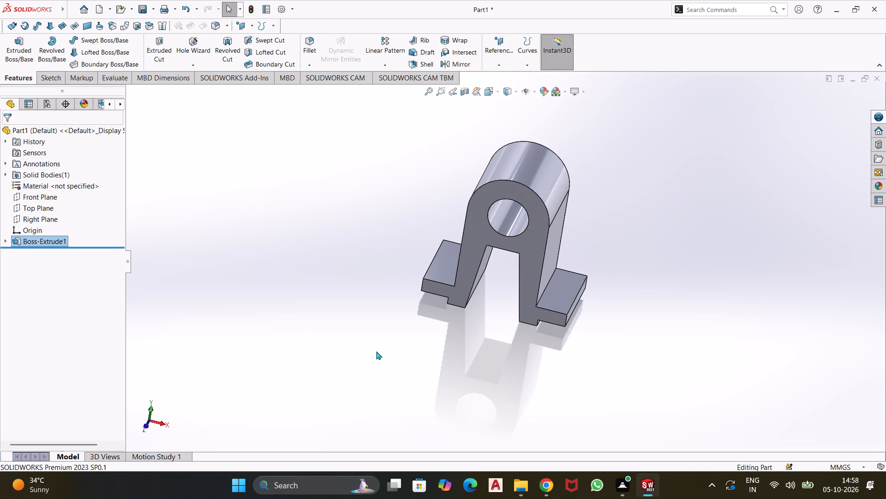
pyautogui.moveTo(376, 351); pyautogui.dragTo(397, 367, button='middle')
pyautogui.moveTo(399, 365); pyautogui.dragTo(414, 374, button='middle')
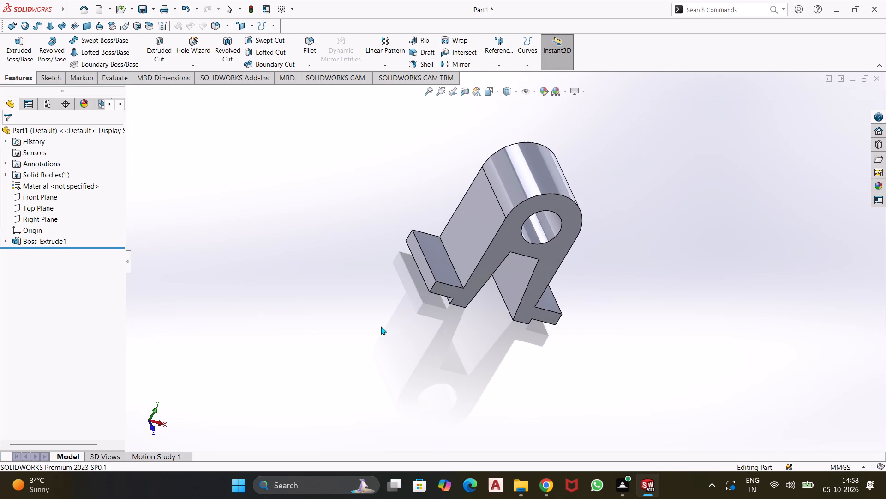
pyautogui.moveTo(659, 249); pyautogui.dragTo(631, 183, button='middle')
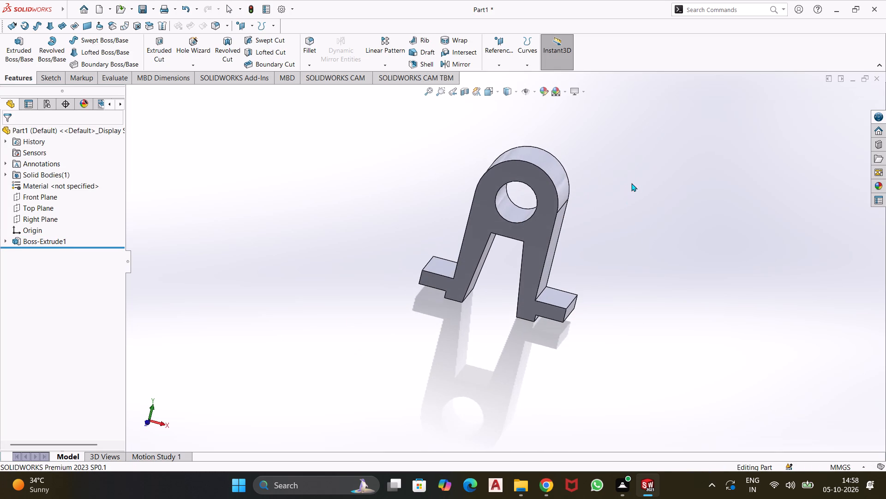
pyautogui.moveTo(619, 326); pyautogui.dragTo(633, 351, button='middle')
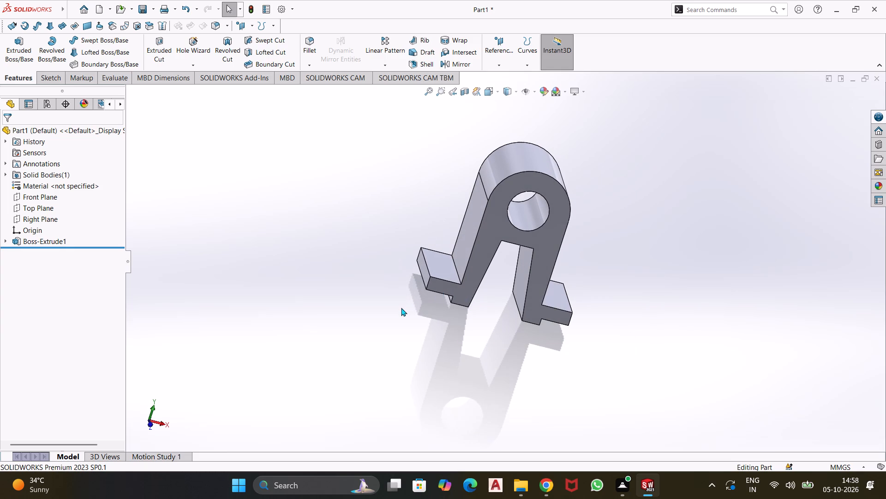
pyautogui.moveTo(462, 352); pyautogui.dragTo(492, 371, button='middle')
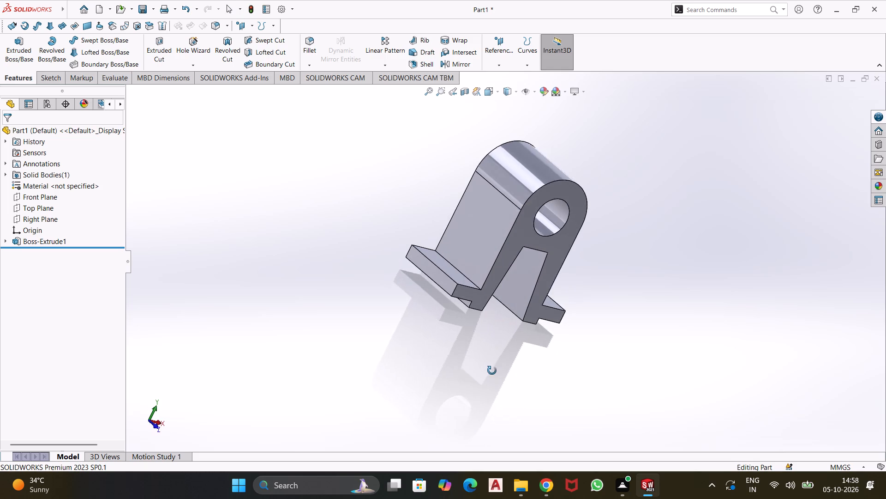
pyautogui.moveTo(492, 371); pyautogui.dragTo(499, 376, button='middle')
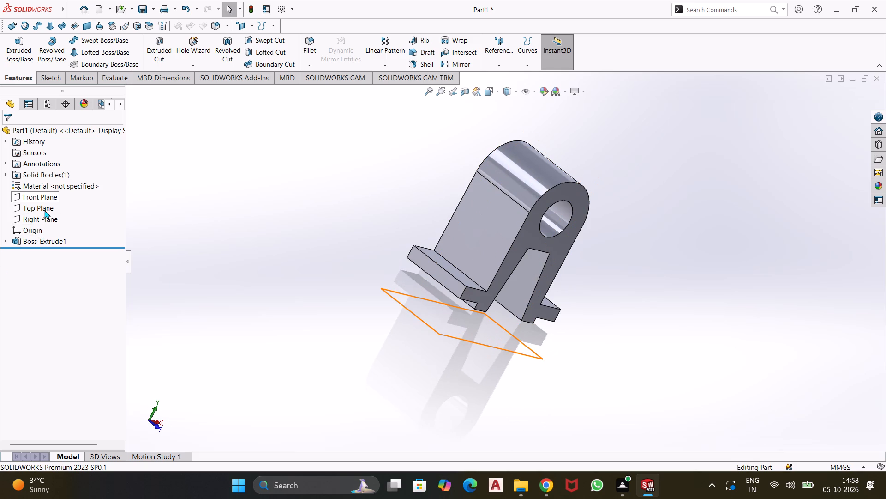
# Start a new sketch on the Right Plane.
pyautogui.click(45, 216)
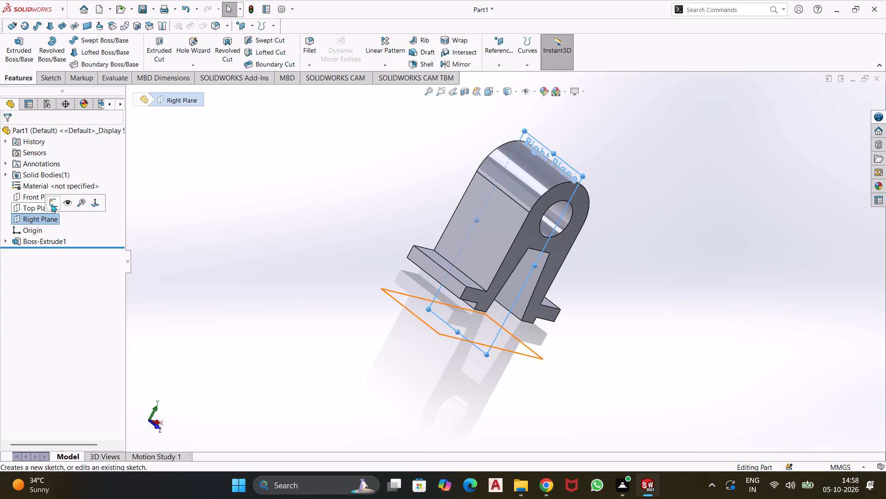
pyautogui.click(51, 204)
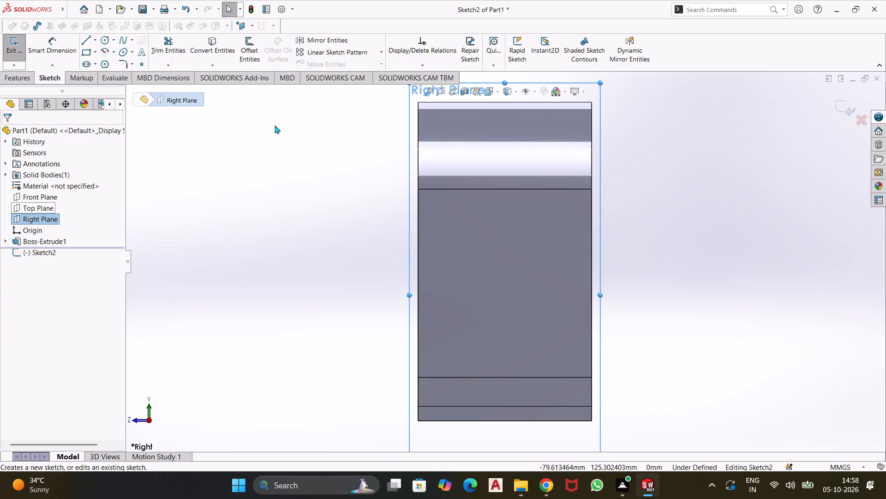
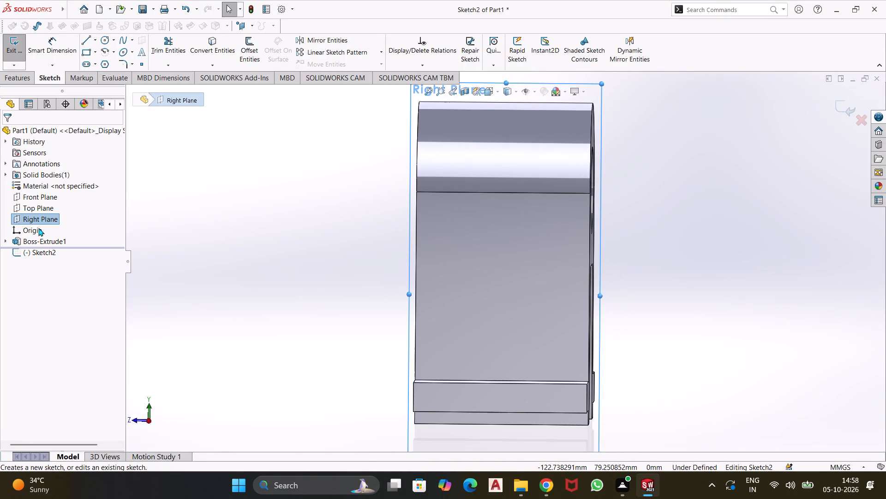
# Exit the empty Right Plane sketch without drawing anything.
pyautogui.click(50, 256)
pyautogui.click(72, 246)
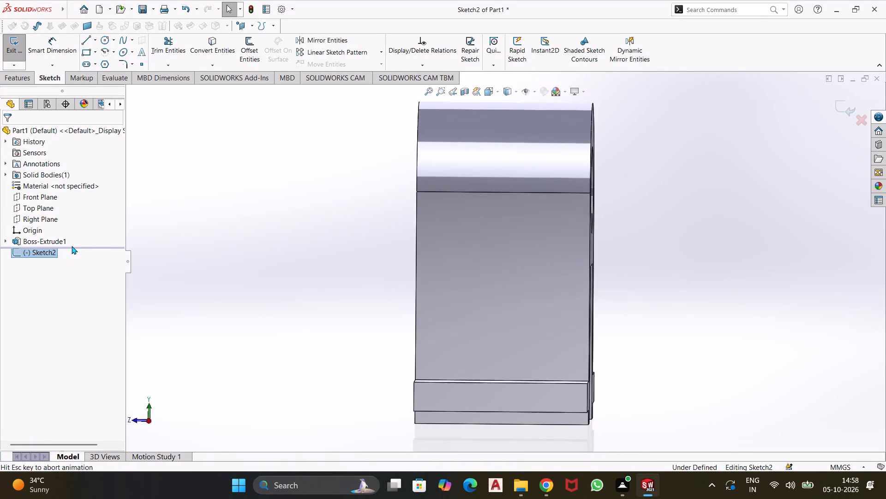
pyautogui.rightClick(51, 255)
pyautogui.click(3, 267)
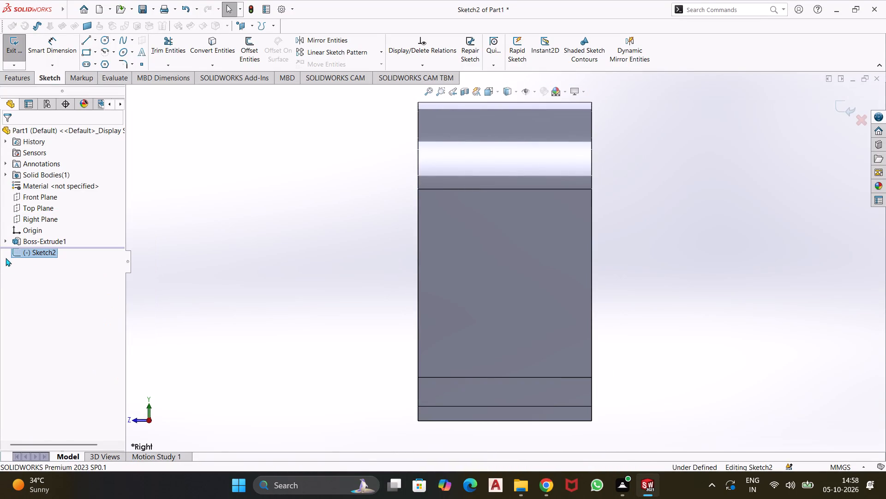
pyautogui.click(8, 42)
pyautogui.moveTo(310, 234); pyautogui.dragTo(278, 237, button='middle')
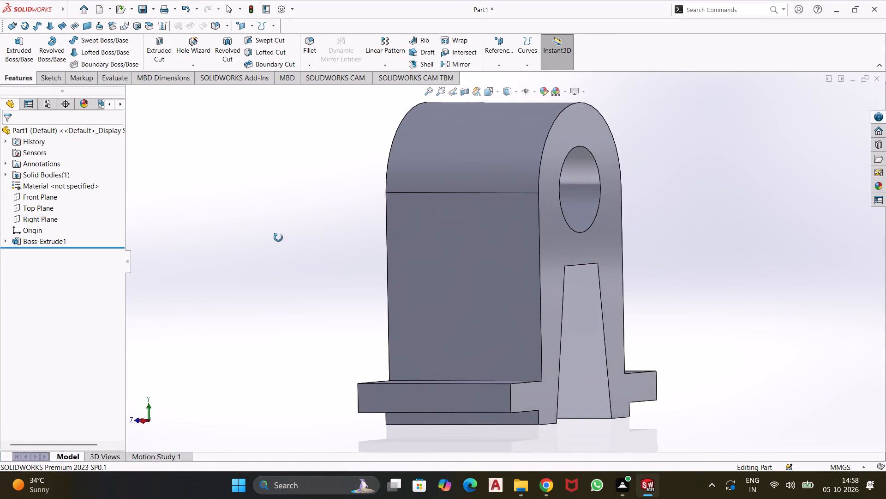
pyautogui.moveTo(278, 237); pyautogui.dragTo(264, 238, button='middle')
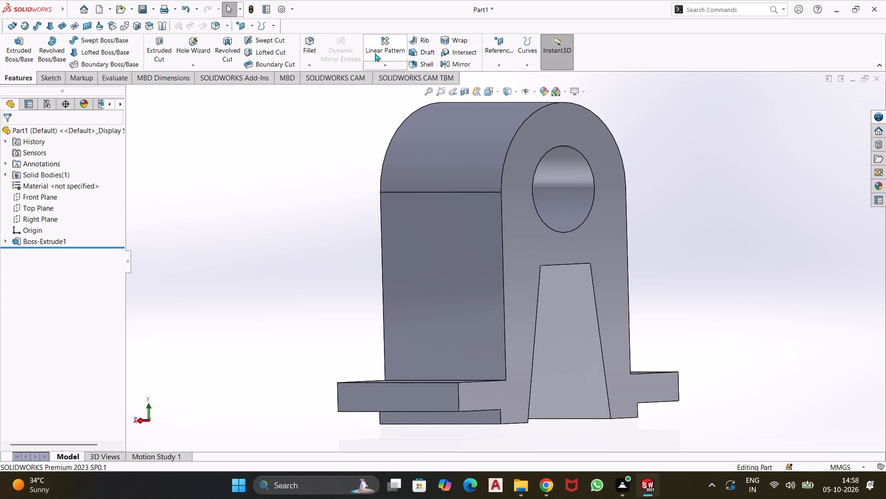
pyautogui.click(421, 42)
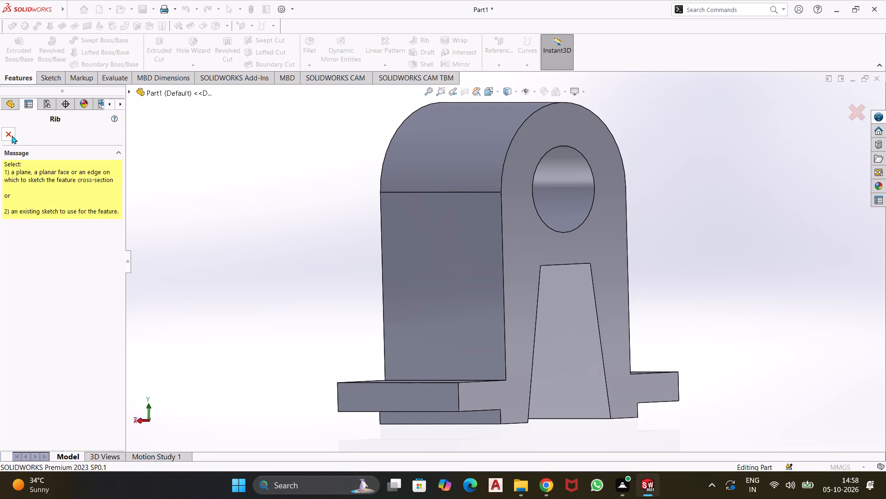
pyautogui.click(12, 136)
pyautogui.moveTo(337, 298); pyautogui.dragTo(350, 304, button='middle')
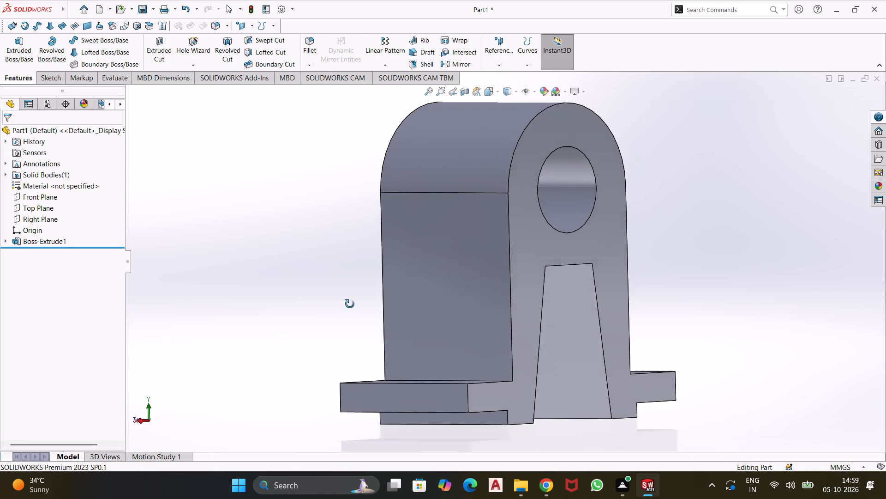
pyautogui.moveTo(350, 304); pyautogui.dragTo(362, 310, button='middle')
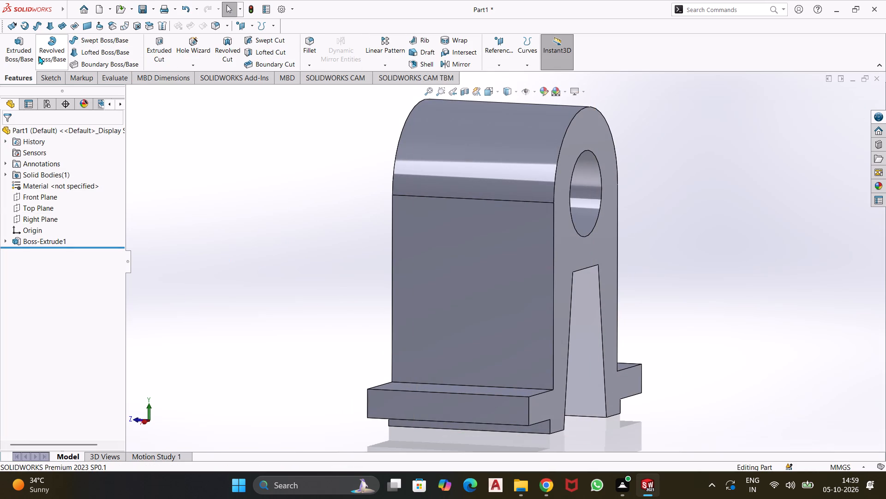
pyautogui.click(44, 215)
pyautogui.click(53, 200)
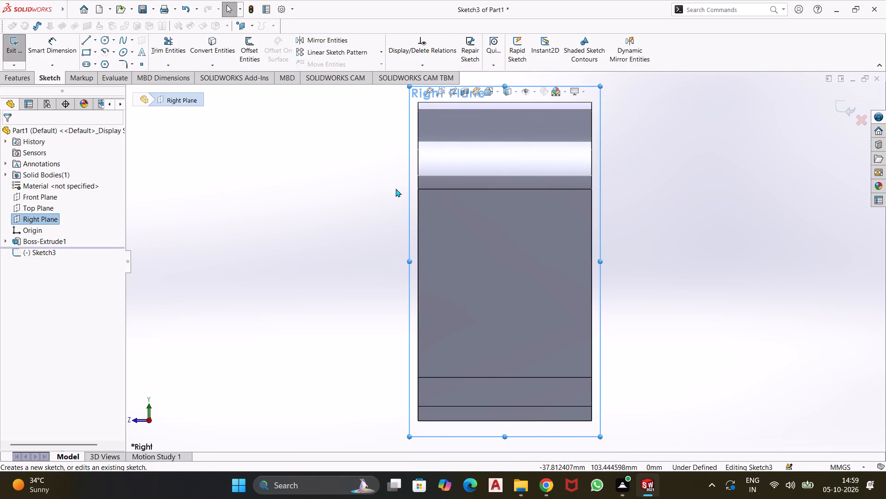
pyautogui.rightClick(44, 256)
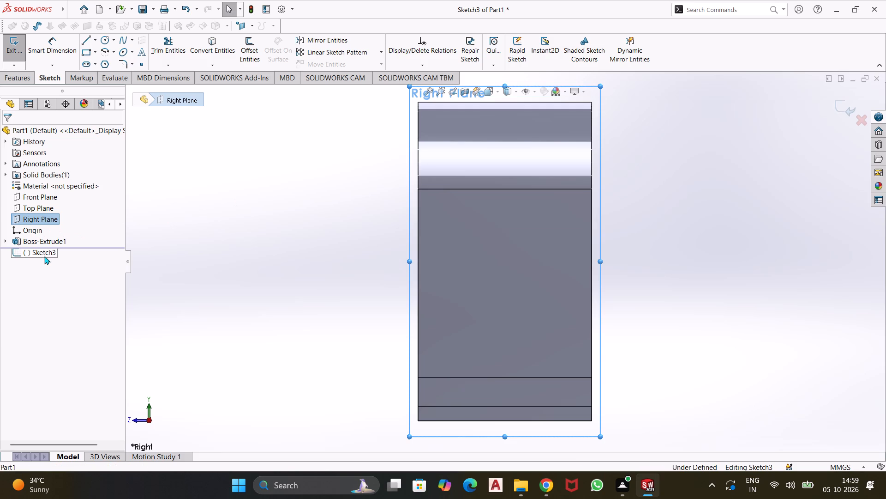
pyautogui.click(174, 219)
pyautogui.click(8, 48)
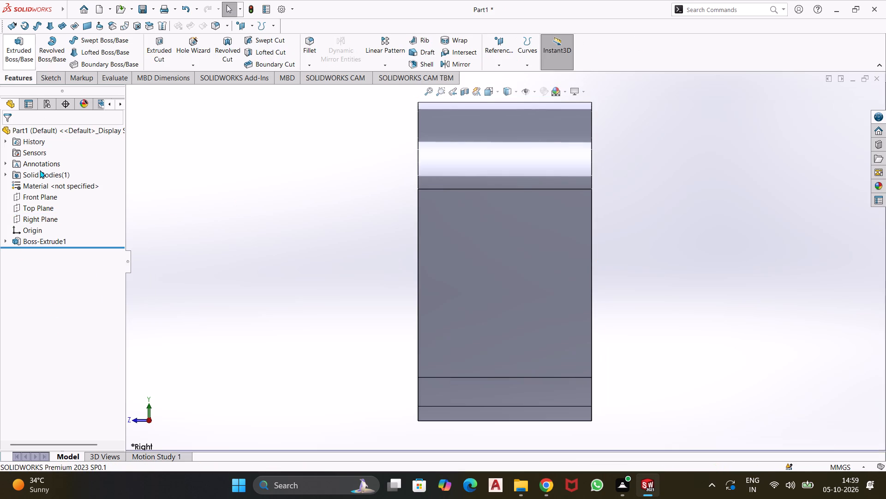
# Sketch a closed triangle on the Front Plane: 23 mm along one flange's top, up the bracket's side to the arc's start, with a 69 mm diagonal.
pyautogui.moveTo(283, 219); pyautogui.dragTo(243, 205, button='middle')
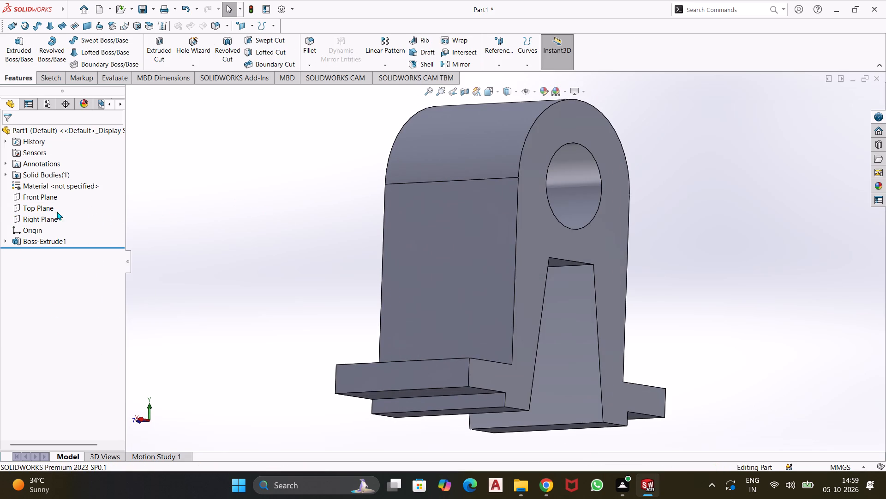
pyautogui.click(44, 196)
pyautogui.click(54, 186)
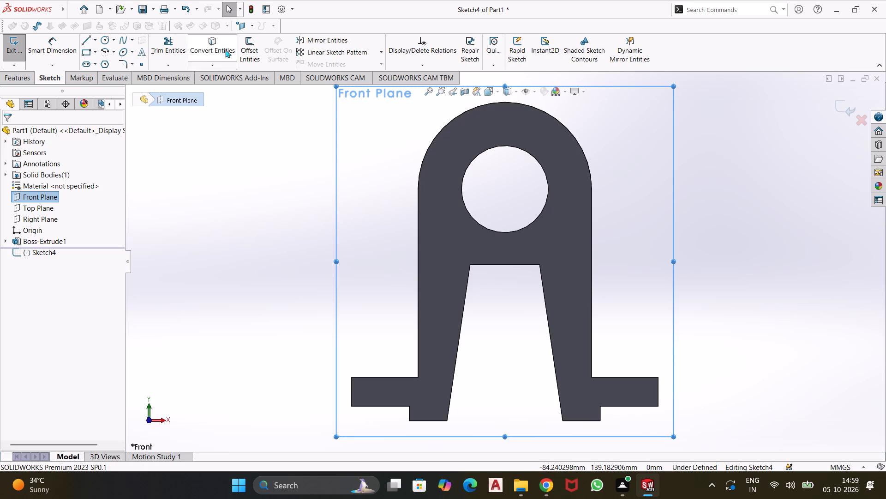
pyautogui.click(87, 43)
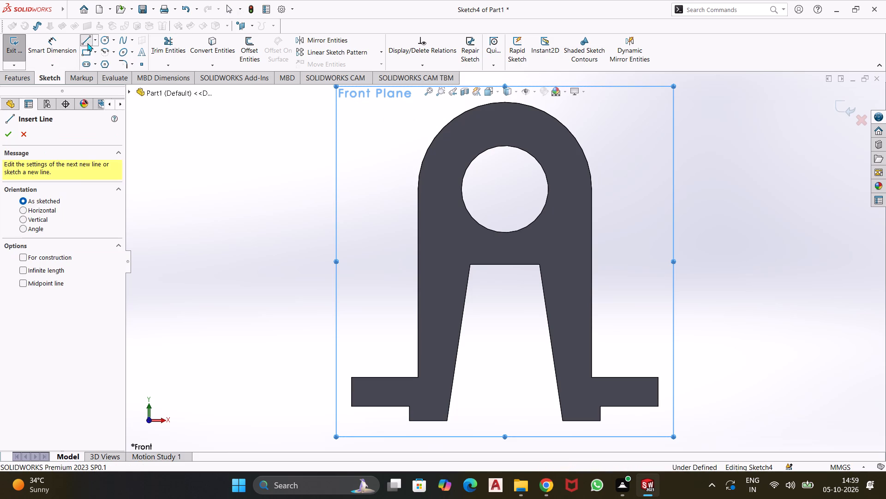
pyautogui.click(351, 379)
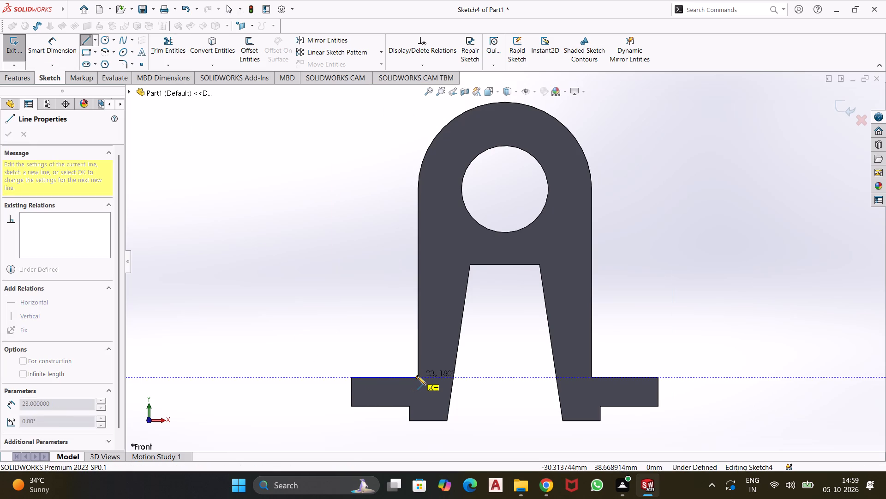
pyautogui.click(418, 376)
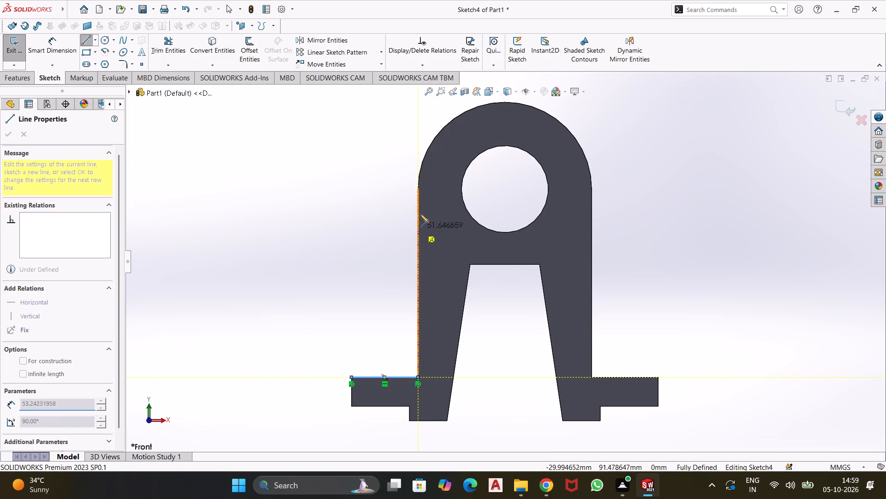
pyautogui.click(418, 189)
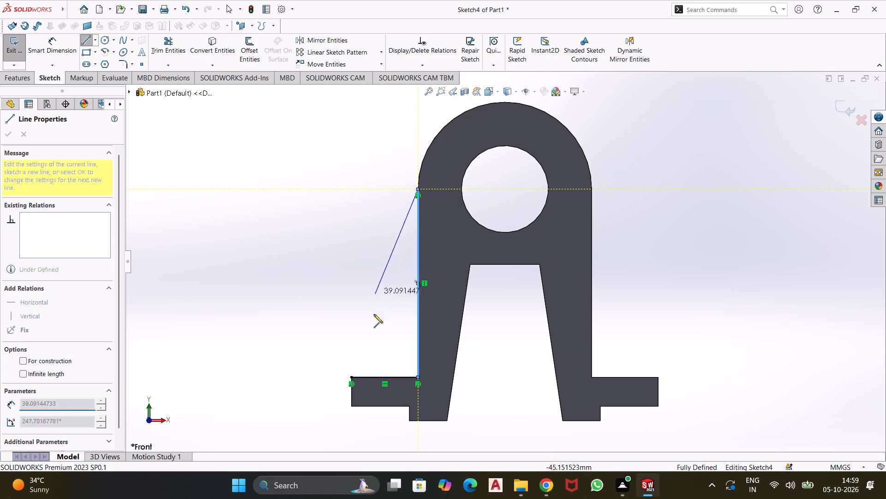
pyautogui.click(352, 379)
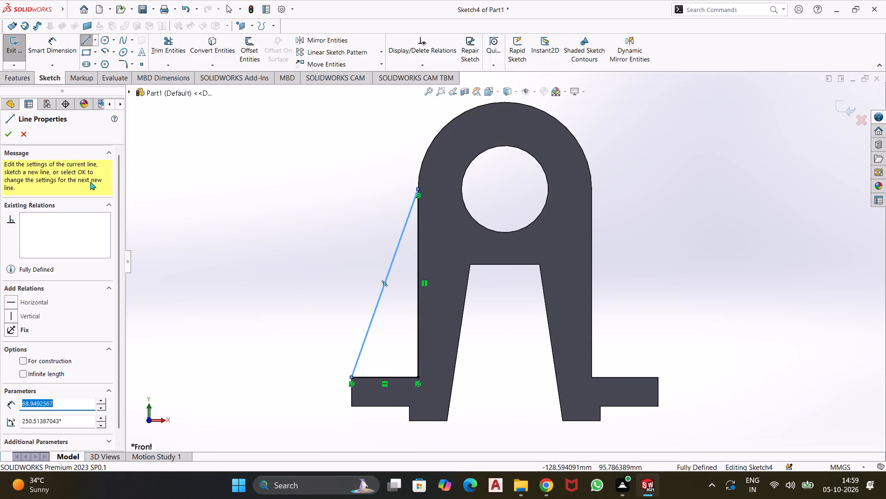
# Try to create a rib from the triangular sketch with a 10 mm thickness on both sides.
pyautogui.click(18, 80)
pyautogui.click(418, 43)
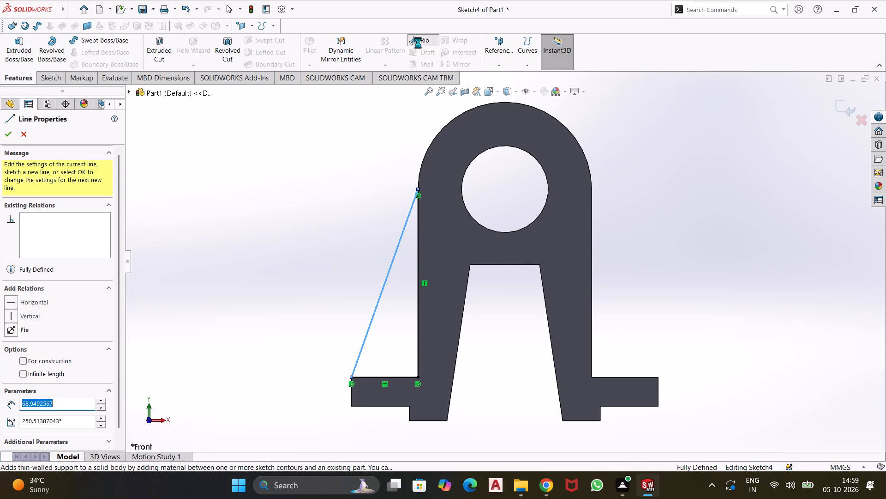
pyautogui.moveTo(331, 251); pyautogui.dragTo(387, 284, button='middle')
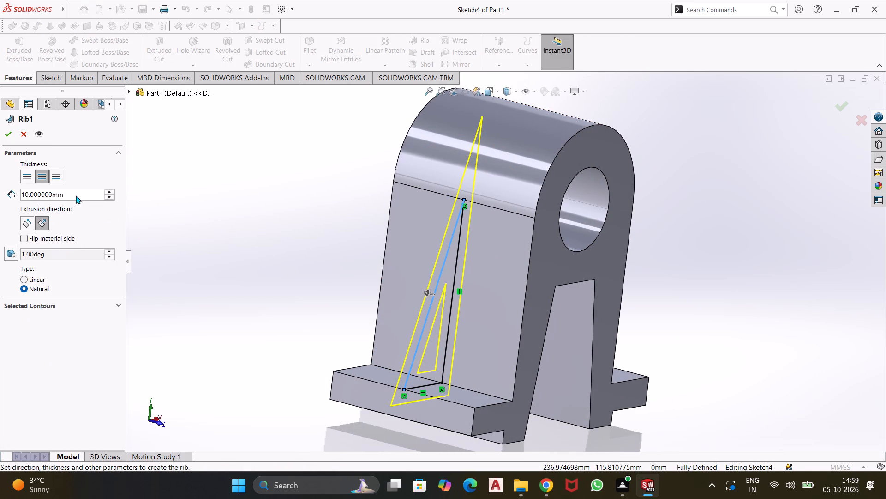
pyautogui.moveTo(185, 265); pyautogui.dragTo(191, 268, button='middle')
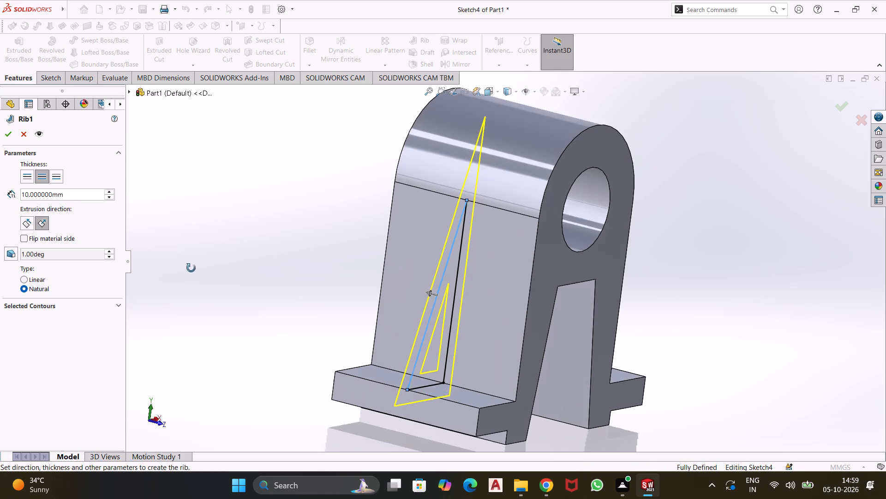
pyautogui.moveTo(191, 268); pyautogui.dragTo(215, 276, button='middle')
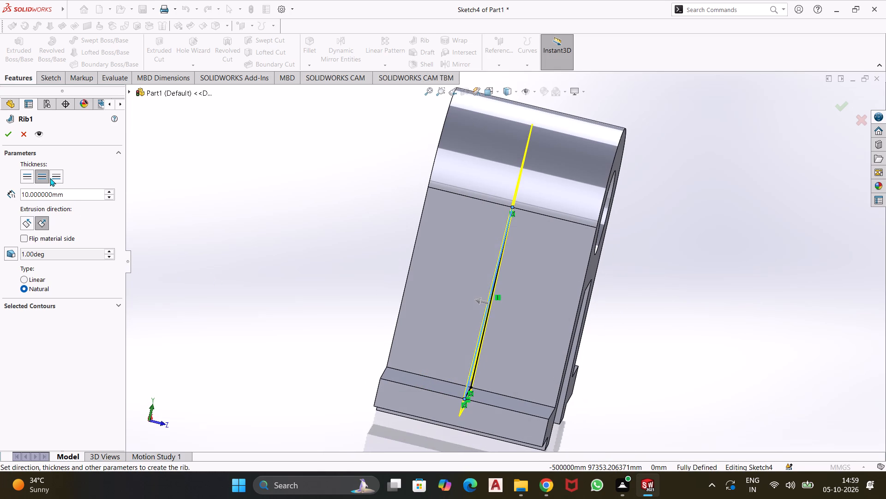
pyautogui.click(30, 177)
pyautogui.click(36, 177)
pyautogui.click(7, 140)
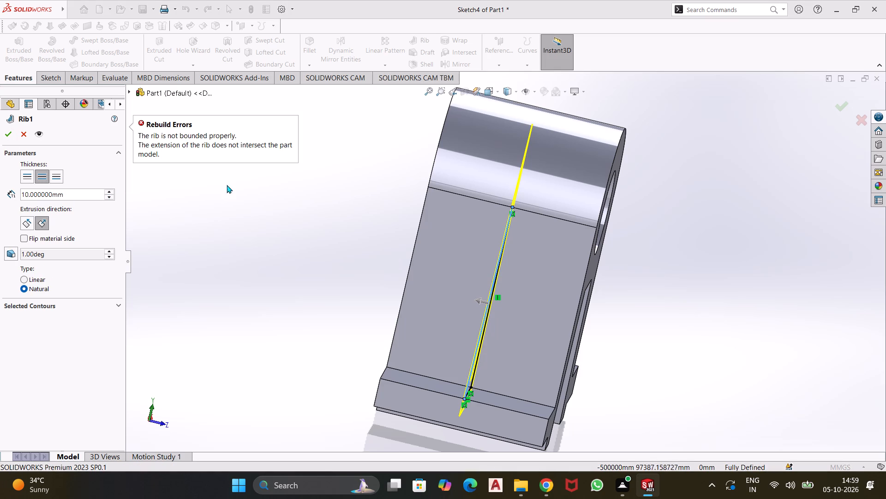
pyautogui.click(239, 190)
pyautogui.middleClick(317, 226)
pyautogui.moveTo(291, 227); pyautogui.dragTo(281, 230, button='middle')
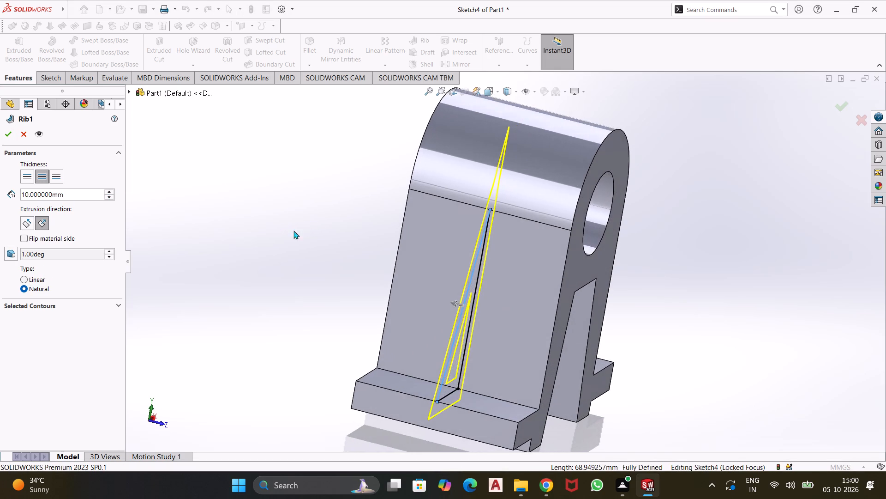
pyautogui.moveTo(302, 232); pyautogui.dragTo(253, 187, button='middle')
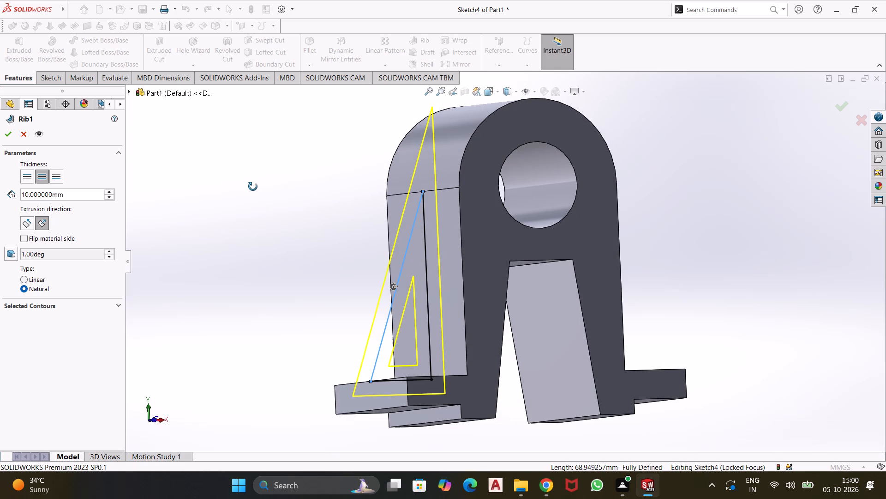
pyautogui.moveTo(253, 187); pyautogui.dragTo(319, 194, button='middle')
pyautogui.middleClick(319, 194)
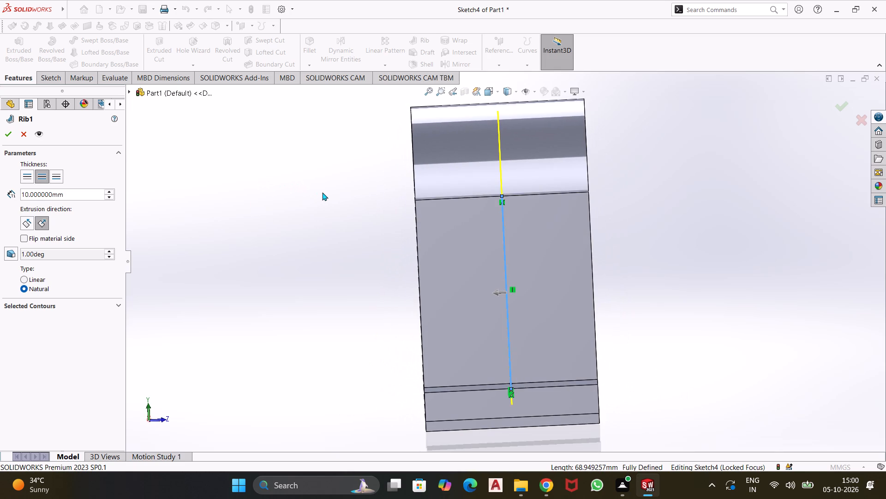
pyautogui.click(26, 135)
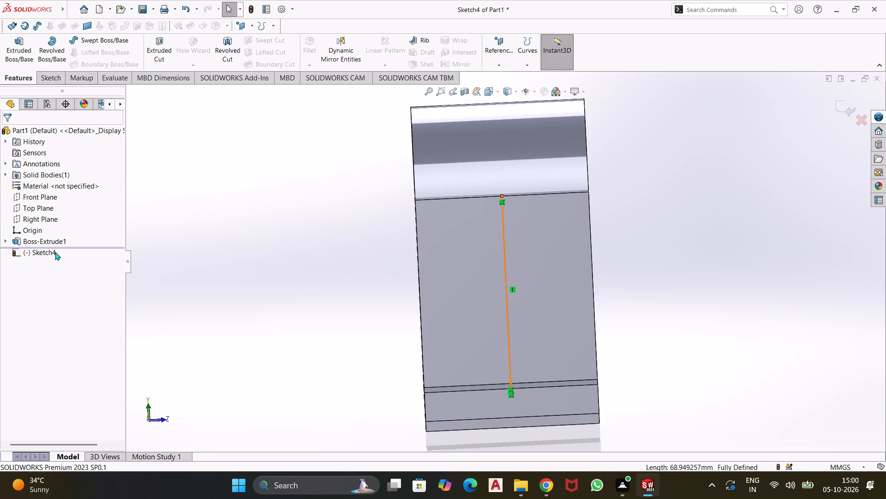
# Start a rib from the triangle sketch again, previewing the one-sided thickness options and settling on both sides.
pyautogui.moveTo(285, 283); pyautogui.dragTo(237, 283, button='middle')
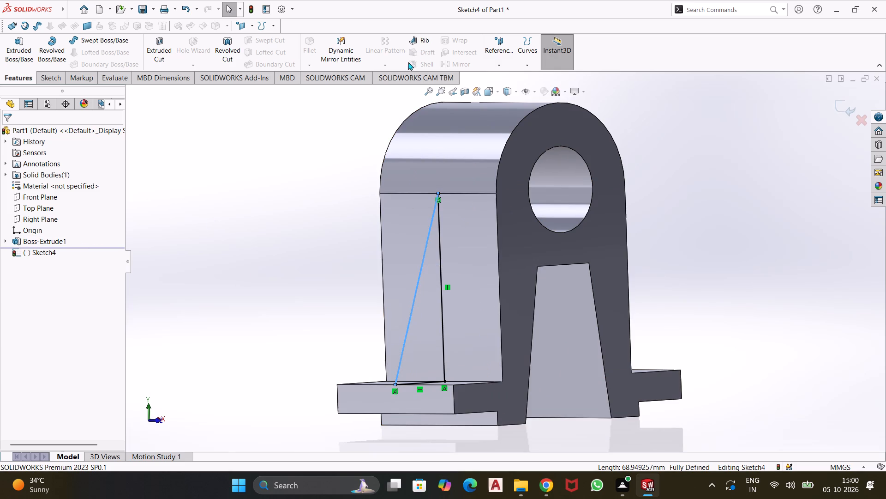
pyautogui.click(417, 42)
pyautogui.click(59, 171)
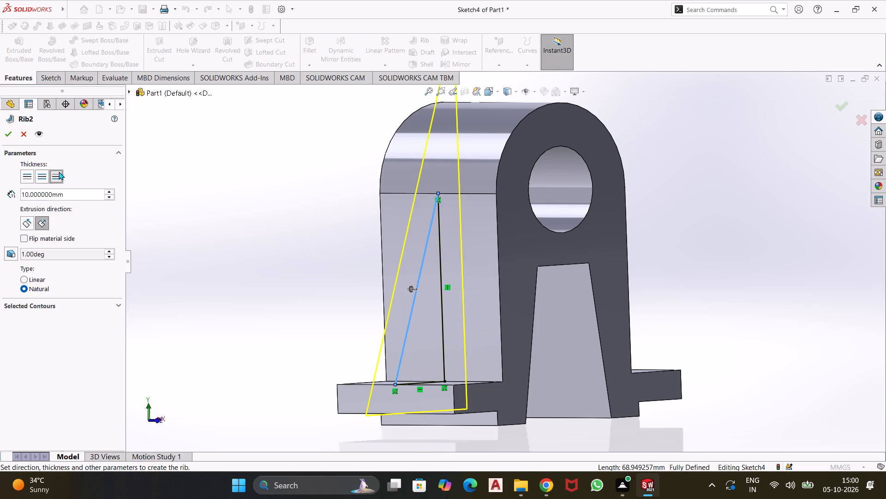
pyautogui.moveTo(239, 249); pyautogui.dragTo(289, 263, button='middle')
pyautogui.moveTo(289, 263); pyautogui.dragTo(265, 252, button='middle')
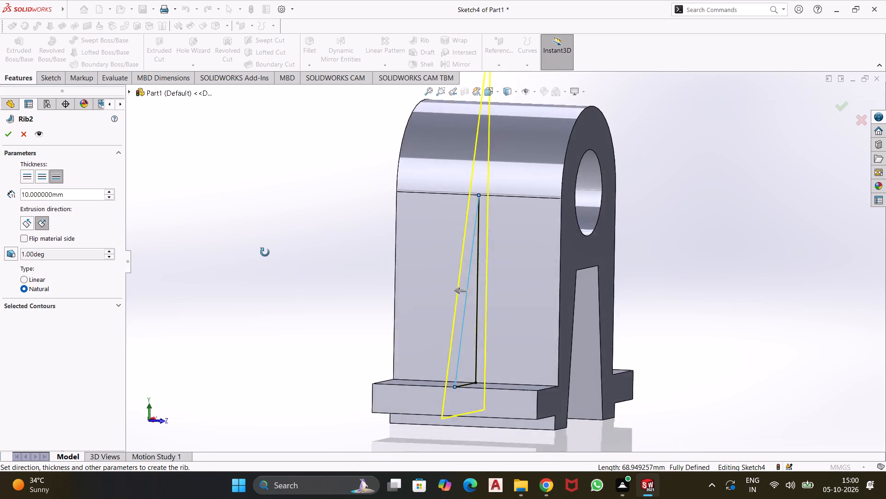
pyautogui.moveTo(265, 252); pyautogui.dragTo(241, 249, button='middle')
pyautogui.click(24, 174)
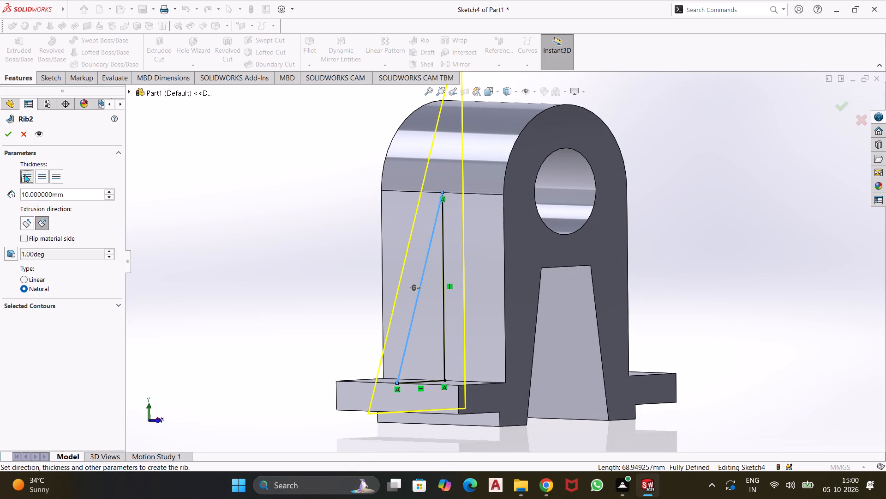
pyautogui.click(24, 174)
pyautogui.click(45, 174)
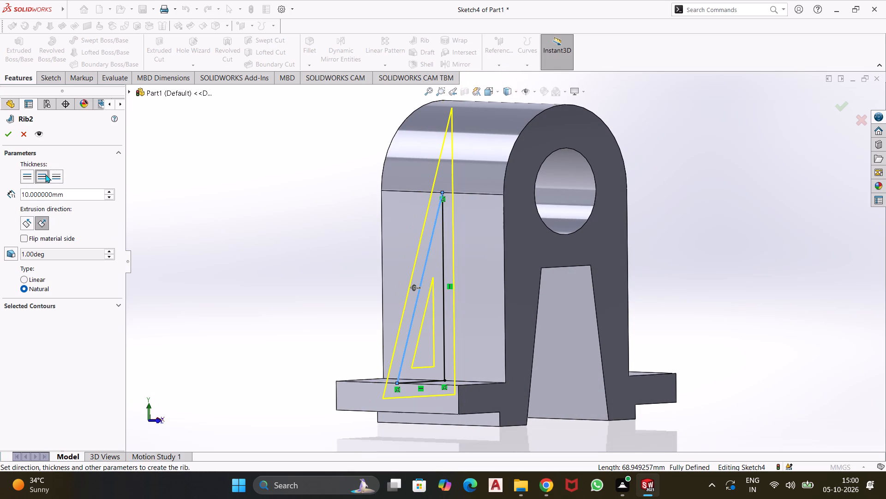
pyautogui.click(56, 180)
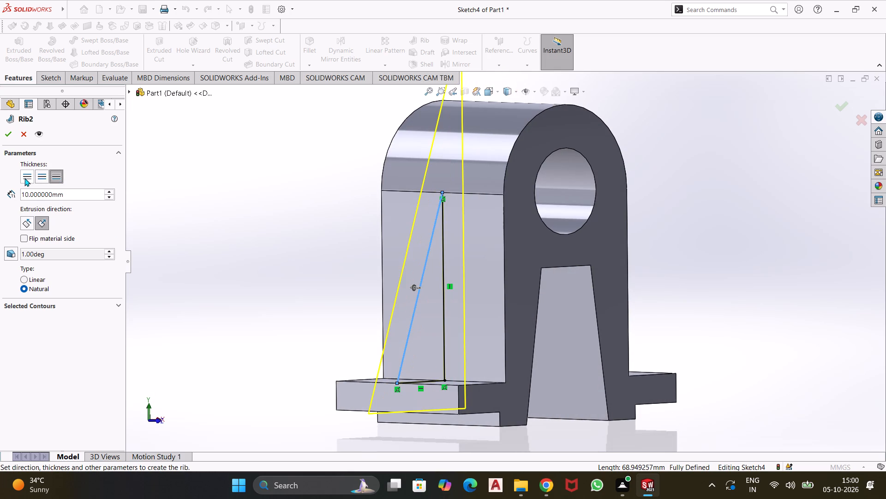
pyautogui.click(24, 178)
pyautogui.tripleClick(24, 178)
pyautogui.click(37, 176)
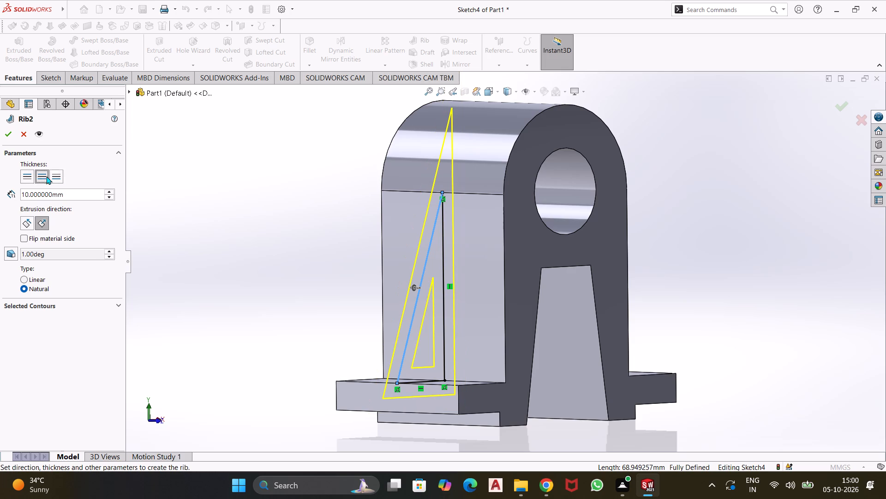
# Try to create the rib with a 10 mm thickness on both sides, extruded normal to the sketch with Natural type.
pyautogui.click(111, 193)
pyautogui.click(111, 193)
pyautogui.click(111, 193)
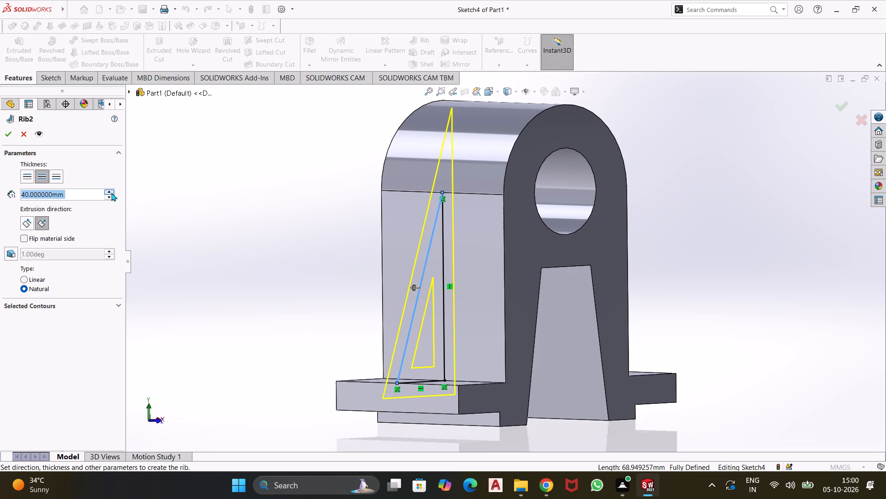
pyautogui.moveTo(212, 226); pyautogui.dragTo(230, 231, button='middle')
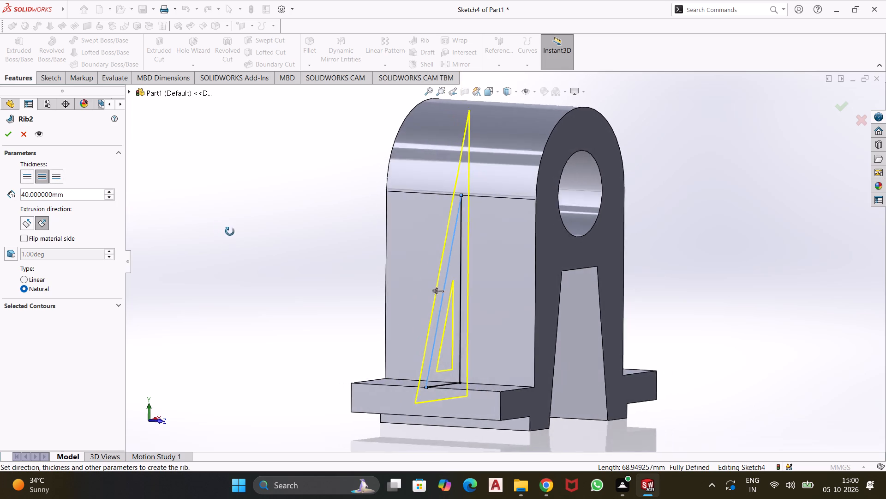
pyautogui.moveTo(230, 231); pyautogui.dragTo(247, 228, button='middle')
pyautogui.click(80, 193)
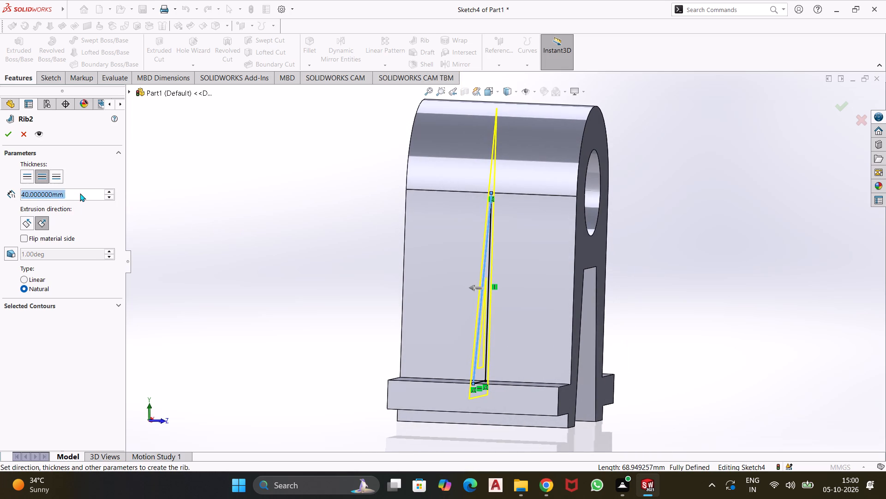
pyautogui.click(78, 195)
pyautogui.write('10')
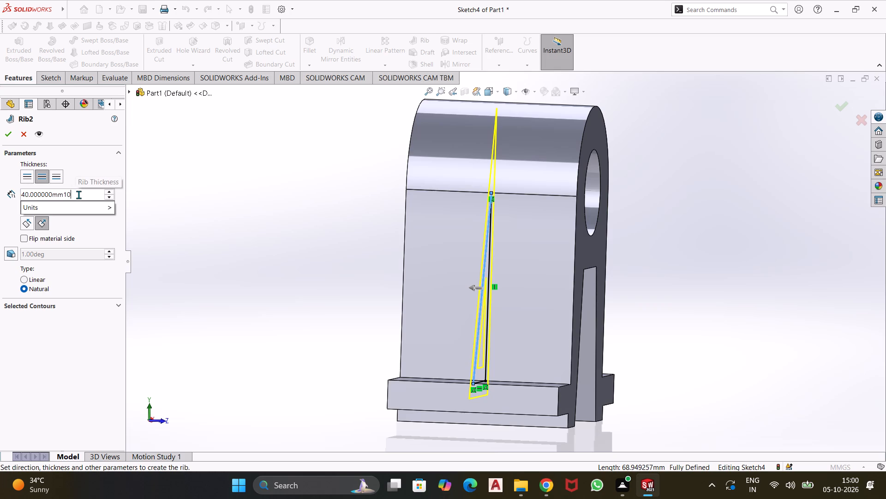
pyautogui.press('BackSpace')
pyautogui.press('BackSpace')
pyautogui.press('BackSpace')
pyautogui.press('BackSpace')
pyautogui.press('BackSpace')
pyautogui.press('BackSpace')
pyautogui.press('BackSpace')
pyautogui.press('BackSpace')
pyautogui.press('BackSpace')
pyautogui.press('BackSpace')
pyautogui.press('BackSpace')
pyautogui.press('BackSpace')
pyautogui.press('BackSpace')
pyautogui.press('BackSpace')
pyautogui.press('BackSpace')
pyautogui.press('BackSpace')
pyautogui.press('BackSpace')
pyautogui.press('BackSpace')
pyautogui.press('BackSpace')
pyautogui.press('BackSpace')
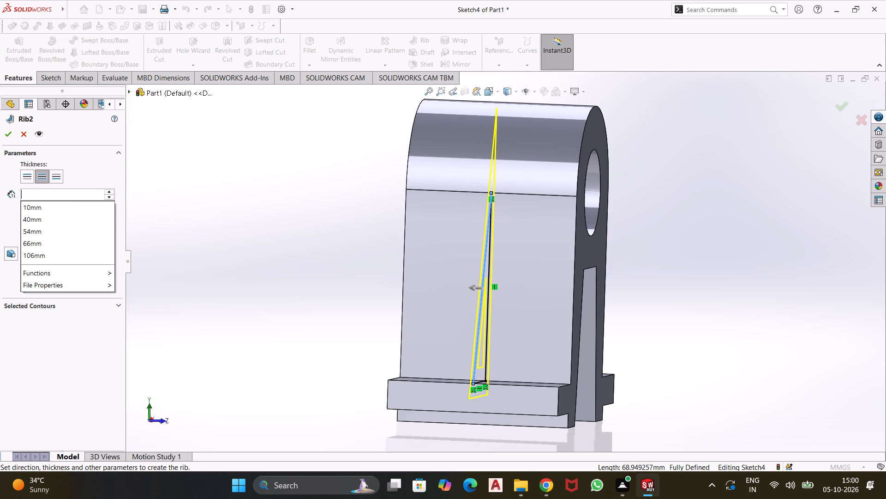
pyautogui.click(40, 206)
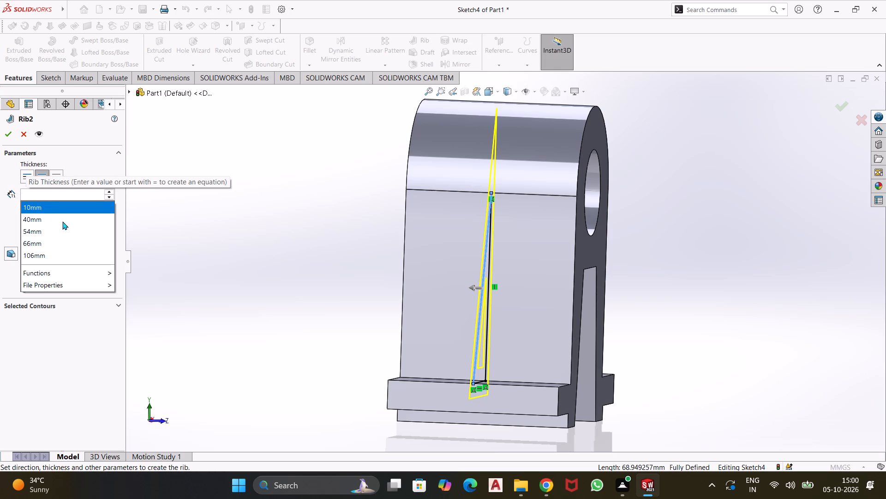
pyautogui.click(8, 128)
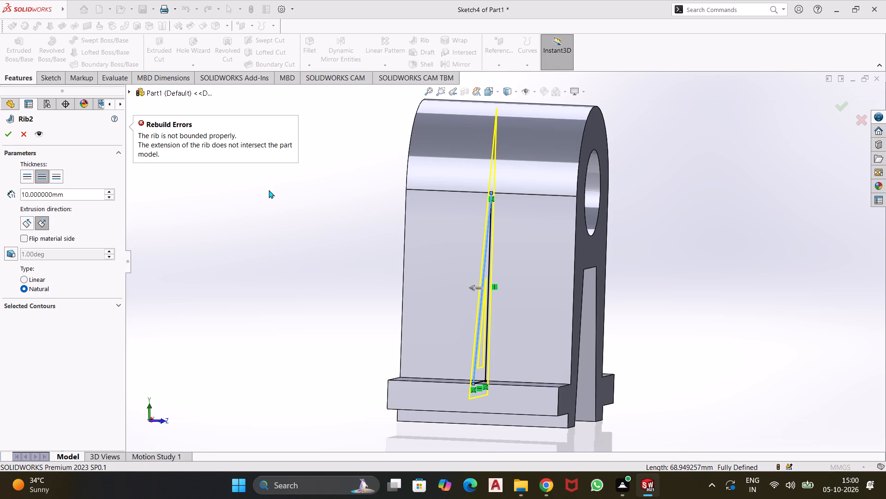
# Switch the rib's extrusion direction to parallel to the sketch and try to create it.
pyautogui.moveTo(382, 395); pyautogui.dragTo(319, 405, button='middle')
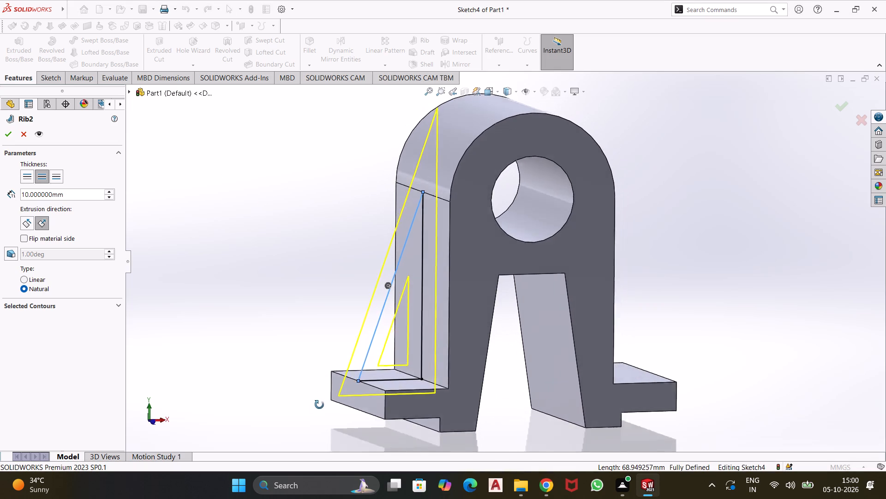
pyautogui.moveTo(319, 405); pyautogui.dragTo(319, 414, button='middle')
pyautogui.moveTo(321, 403); pyautogui.dragTo(332, 405, button='middle')
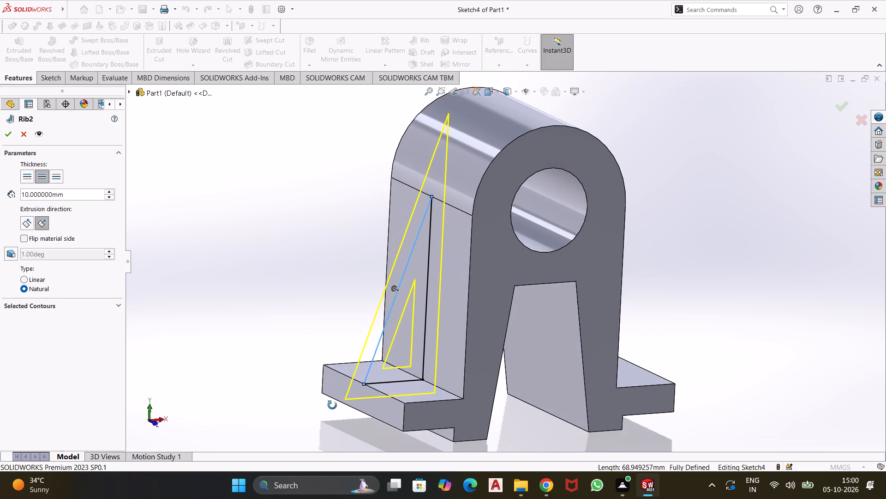
pyautogui.moveTo(332, 405); pyautogui.dragTo(344, 410, button='middle')
pyautogui.click(28, 223)
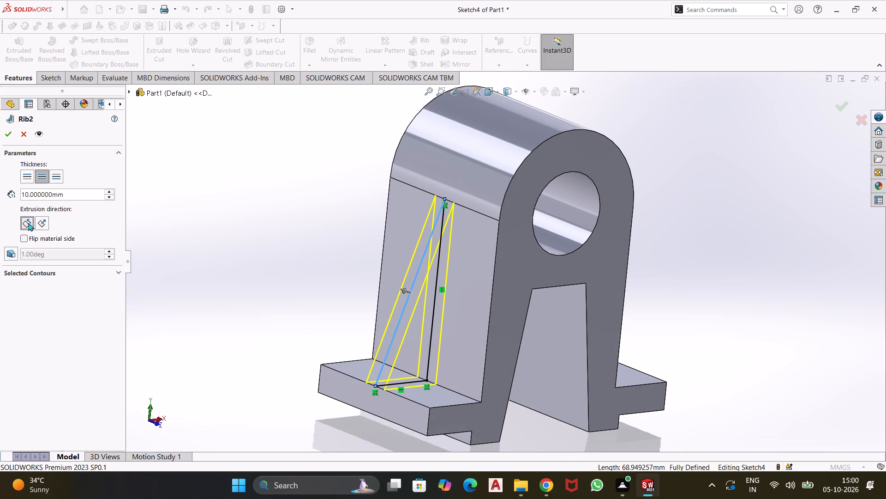
pyautogui.moveTo(225, 257); pyautogui.dragTo(257, 276, button='middle')
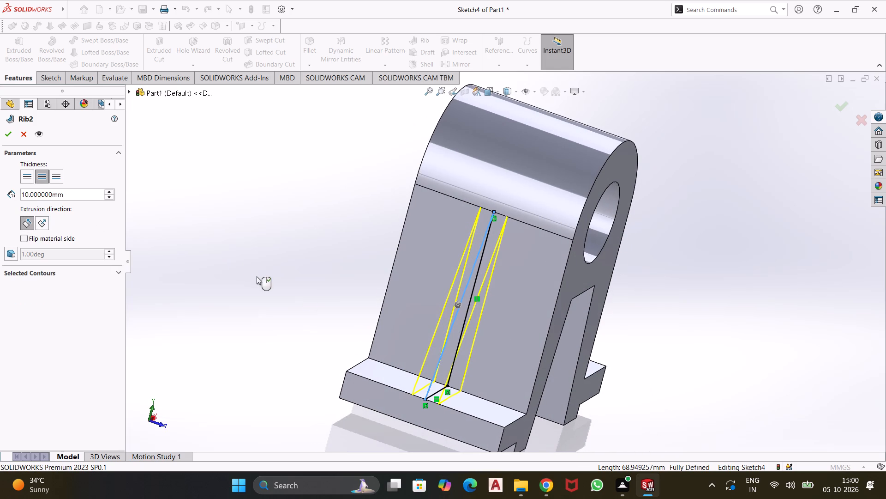
pyautogui.click(5, 133)
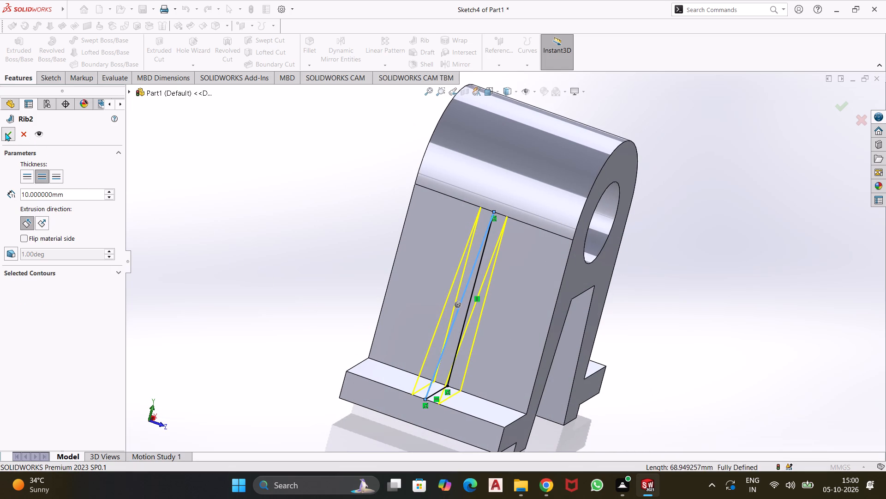
pyautogui.tripleClick(5, 133)
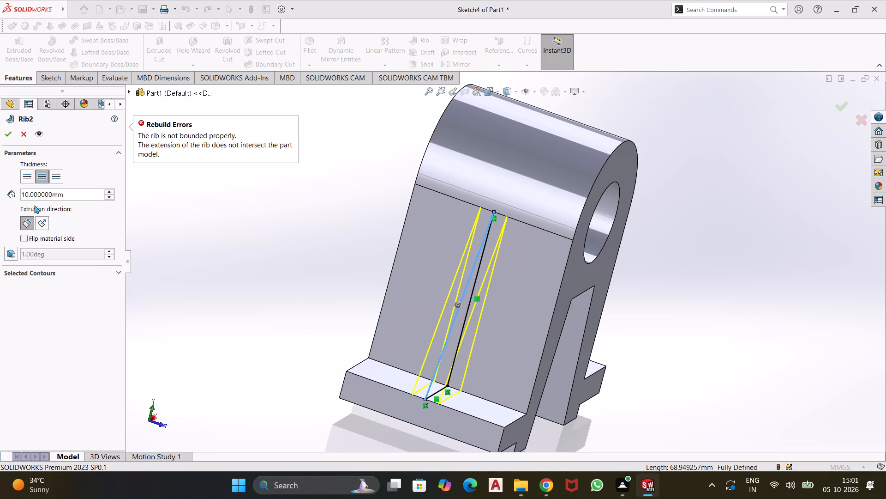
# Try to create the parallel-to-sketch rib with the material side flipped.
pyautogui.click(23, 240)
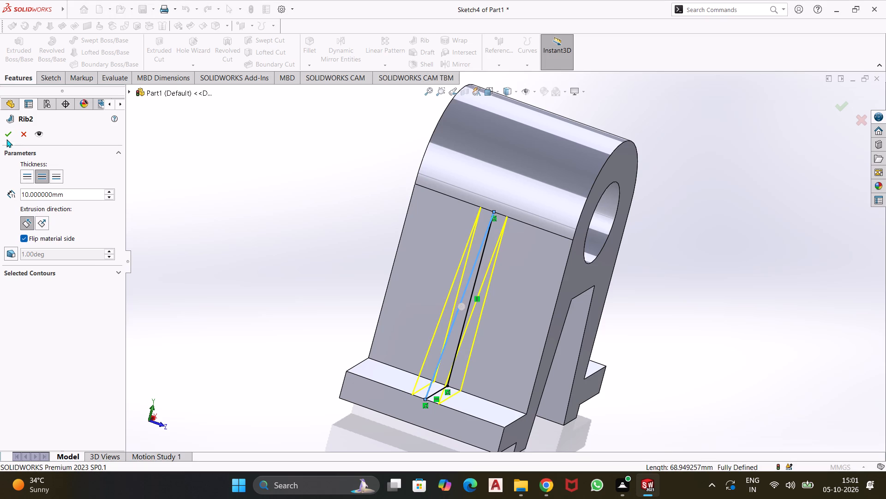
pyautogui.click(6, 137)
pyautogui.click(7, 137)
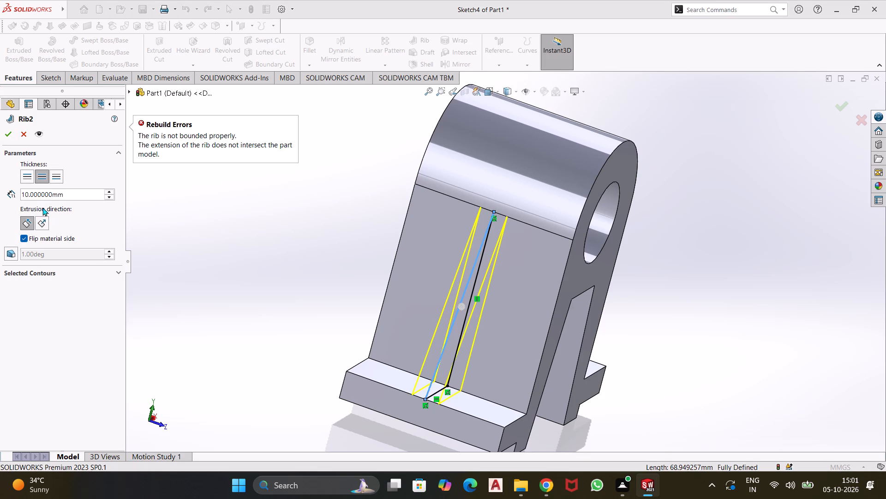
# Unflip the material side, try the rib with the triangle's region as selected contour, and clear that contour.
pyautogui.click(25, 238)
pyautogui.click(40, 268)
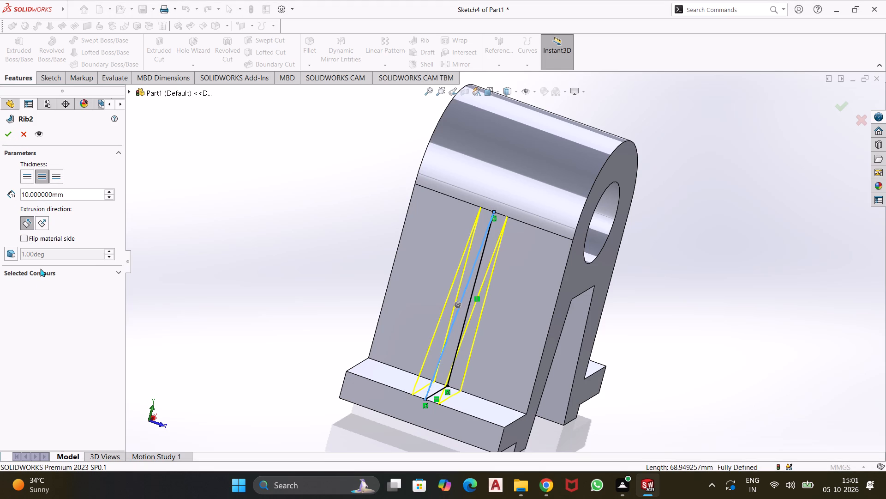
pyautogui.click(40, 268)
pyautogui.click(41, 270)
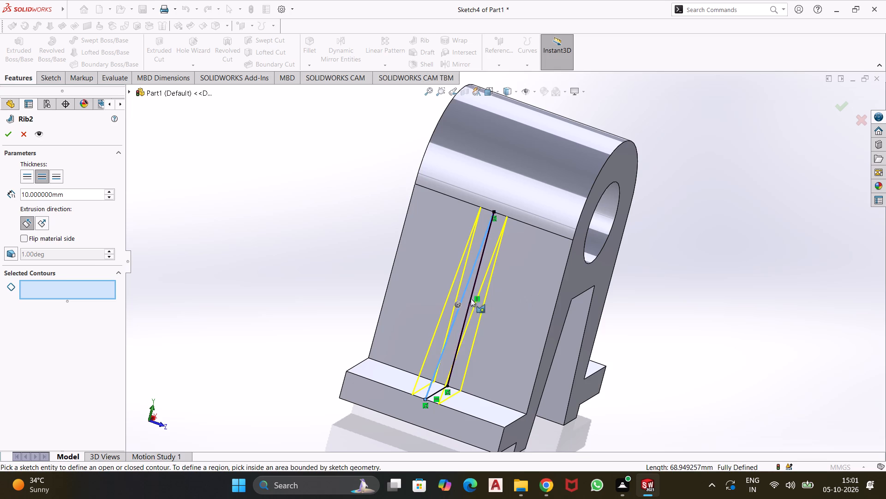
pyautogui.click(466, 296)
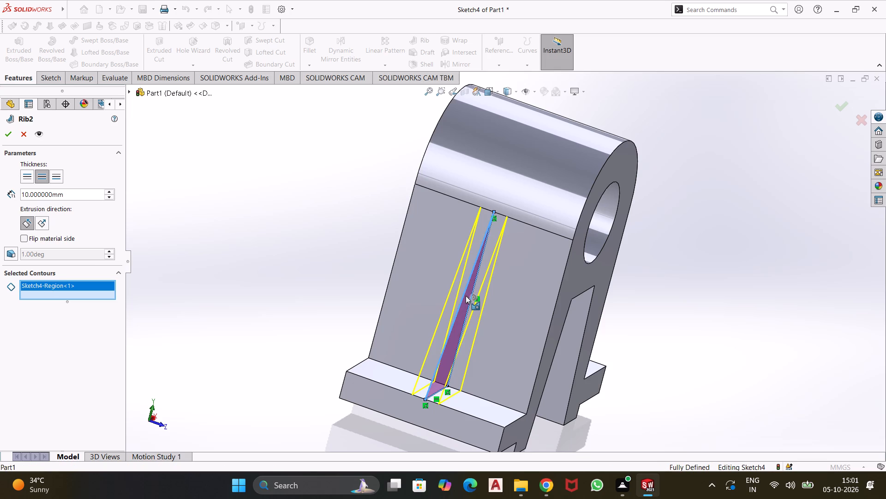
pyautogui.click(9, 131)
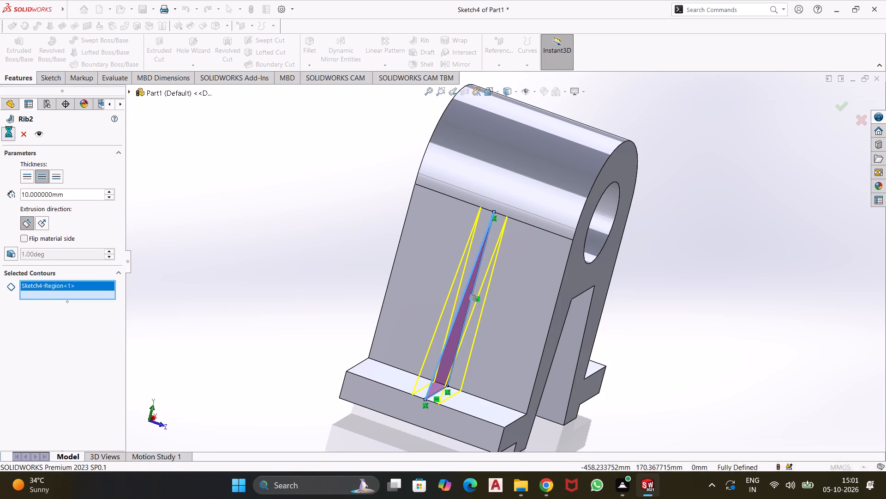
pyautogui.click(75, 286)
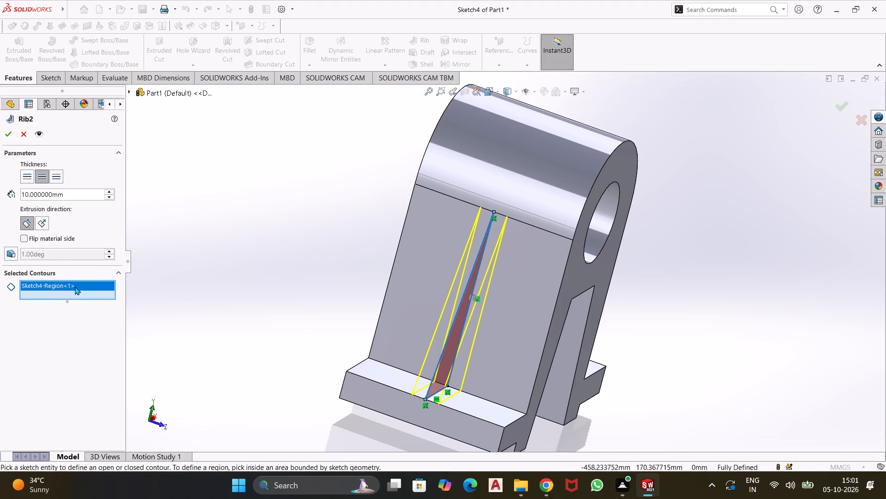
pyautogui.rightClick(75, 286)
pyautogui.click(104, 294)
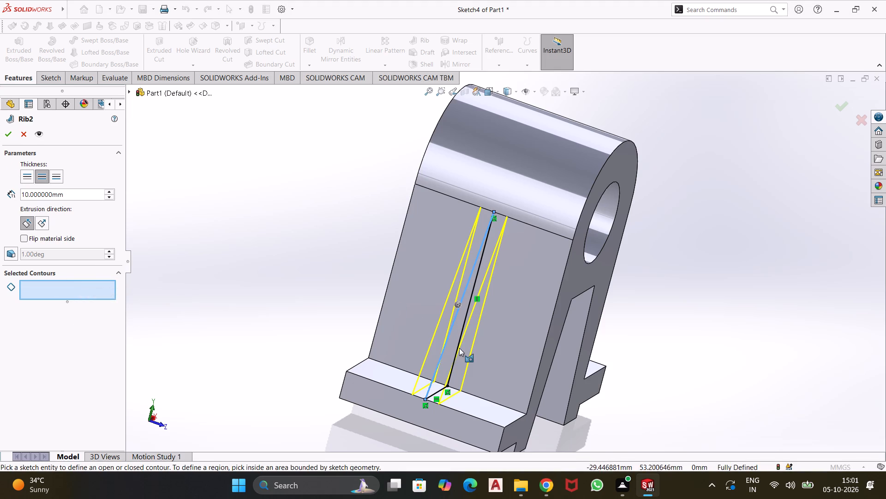
# Flip the rib's material side again and try to create it without a selected contour.
pyautogui.moveTo(307, 325); pyautogui.dragTo(345, 339, button='middle')
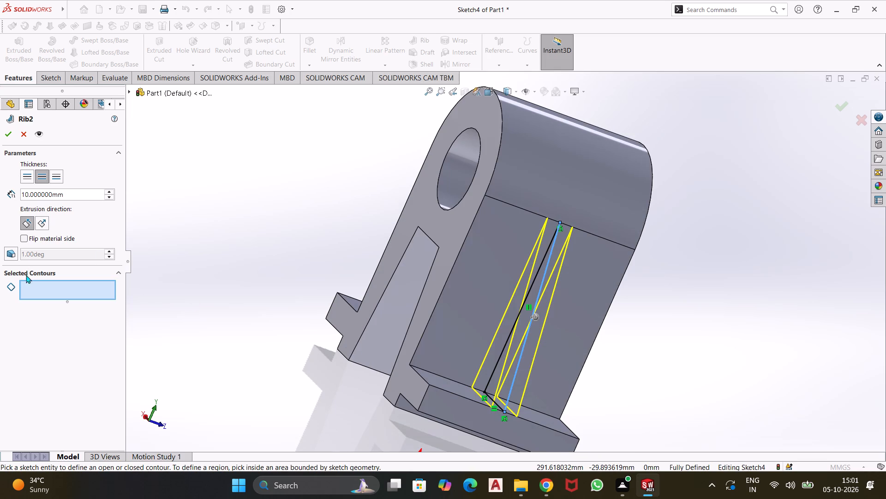
pyautogui.click(23, 241)
pyautogui.doubleClick(8, 136)
pyautogui.doubleClick(8, 136)
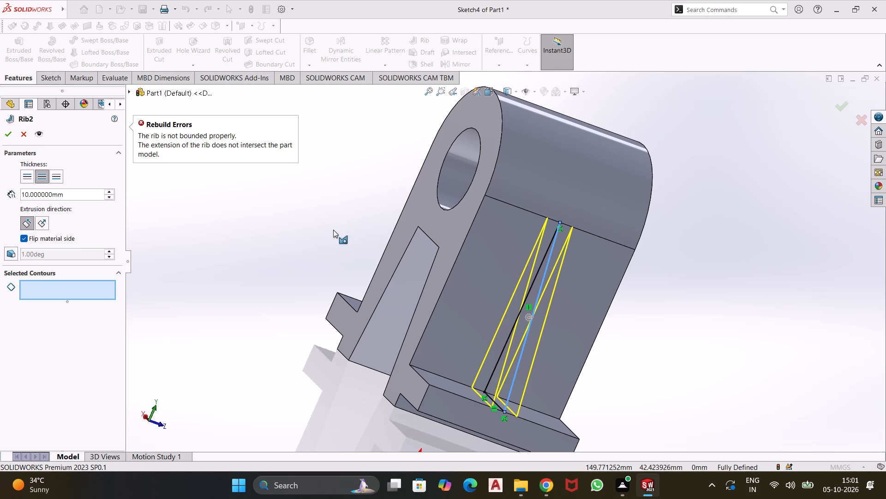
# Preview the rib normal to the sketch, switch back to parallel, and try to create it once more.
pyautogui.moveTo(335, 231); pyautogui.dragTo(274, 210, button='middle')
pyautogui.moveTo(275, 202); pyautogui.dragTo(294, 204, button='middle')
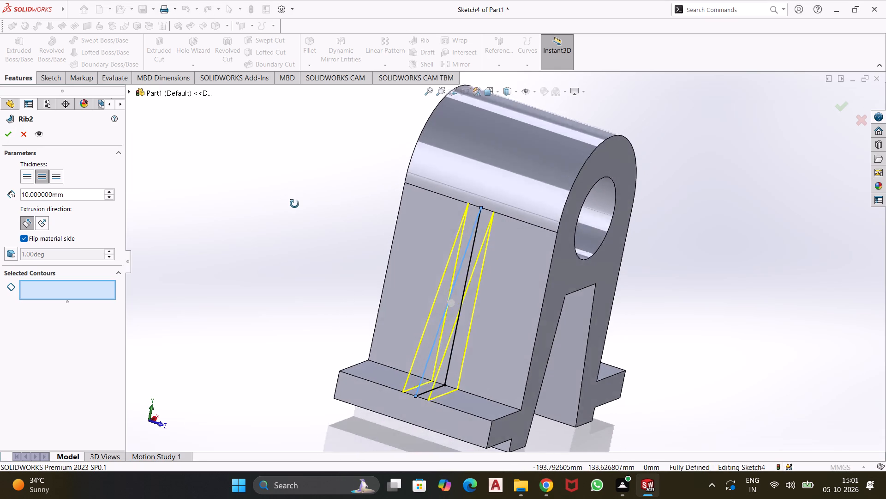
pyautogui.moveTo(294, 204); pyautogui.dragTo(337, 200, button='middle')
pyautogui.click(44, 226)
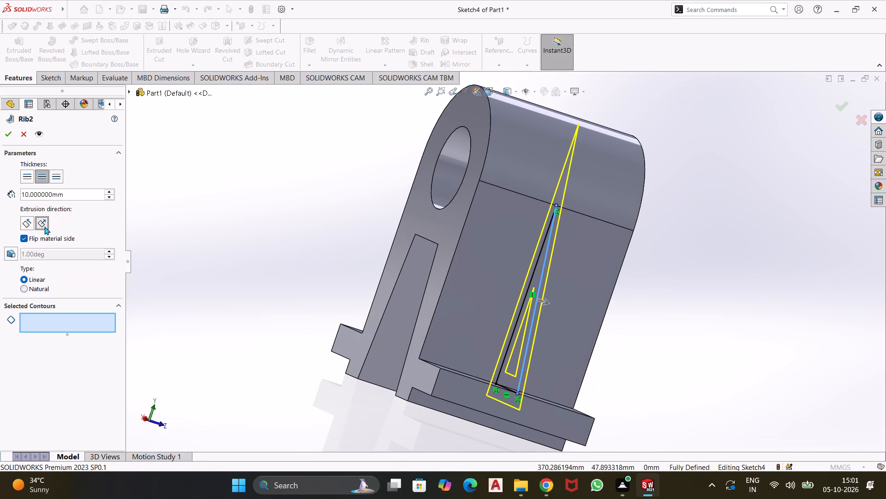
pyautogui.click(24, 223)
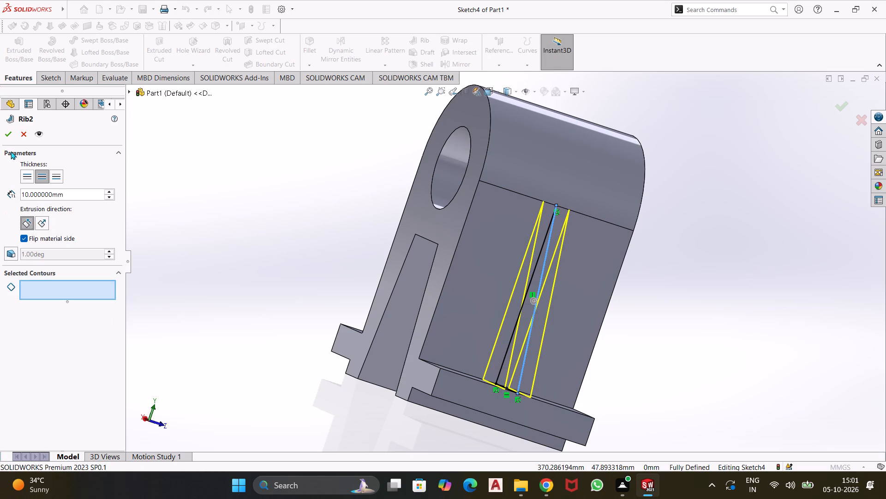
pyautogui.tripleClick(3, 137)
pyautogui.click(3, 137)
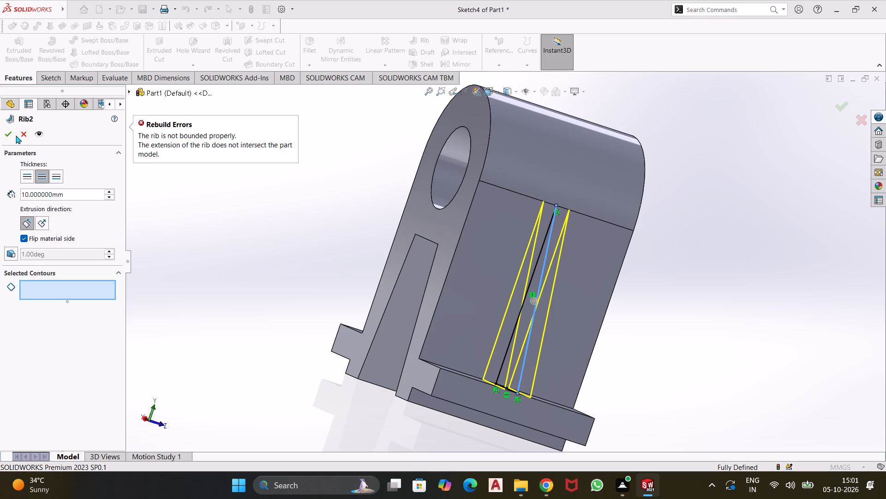
# Abandon the rib command and extrude the triangle sketch 10 mm mid-plane, using Offset as the start condition.
pyautogui.click(20, 135)
pyautogui.moveTo(316, 231); pyautogui.dragTo(282, 216, button='middle')
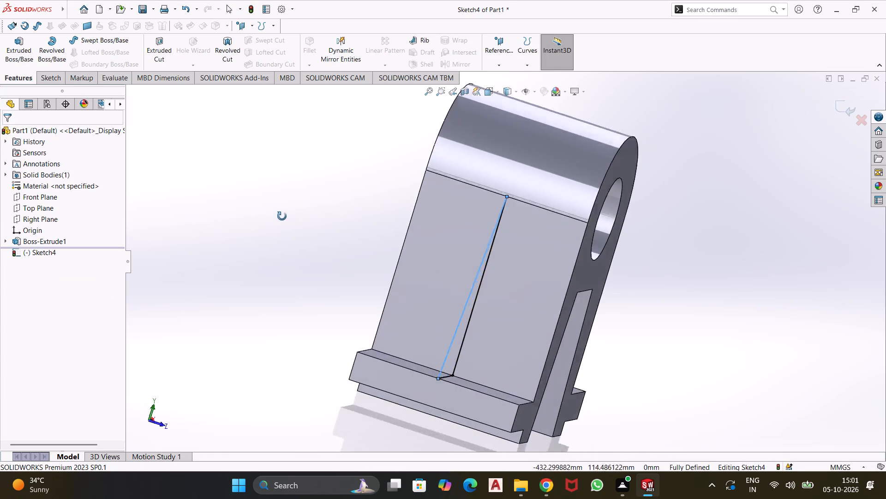
pyautogui.moveTo(282, 216); pyautogui.dragTo(230, 208, button='middle')
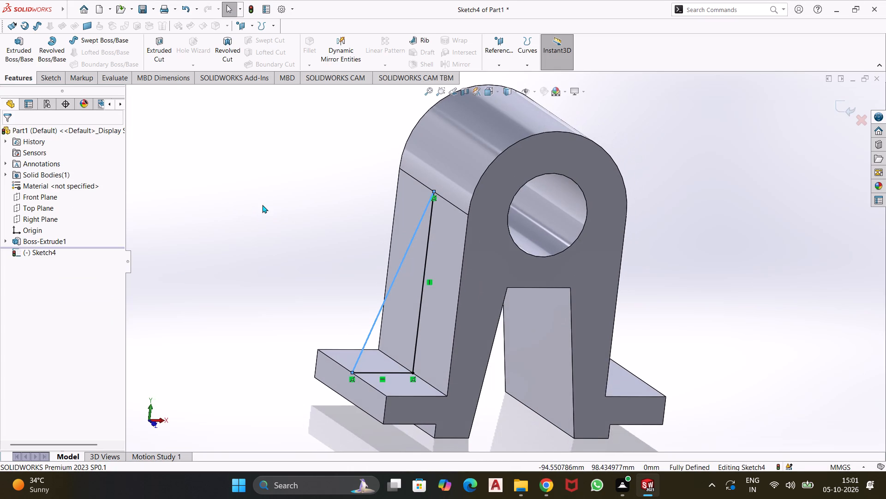
pyautogui.moveTo(262, 205); pyautogui.dragTo(276, 212, button='middle')
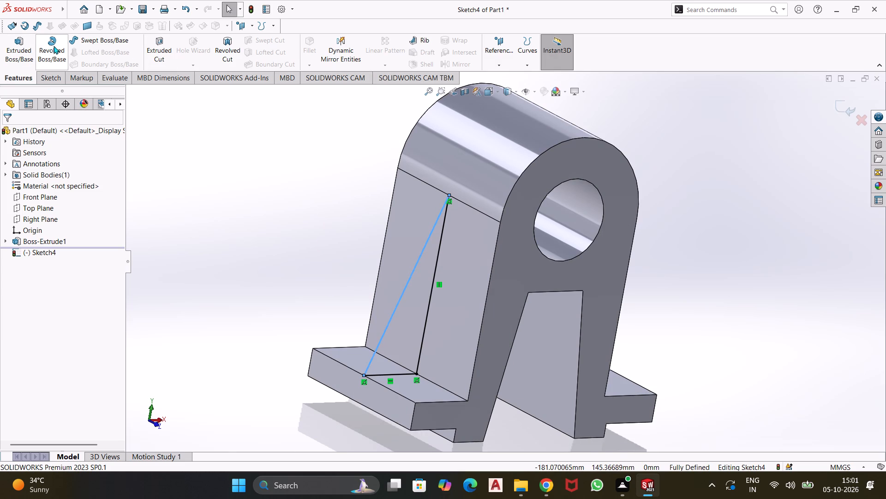
pyautogui.click(21, 55)
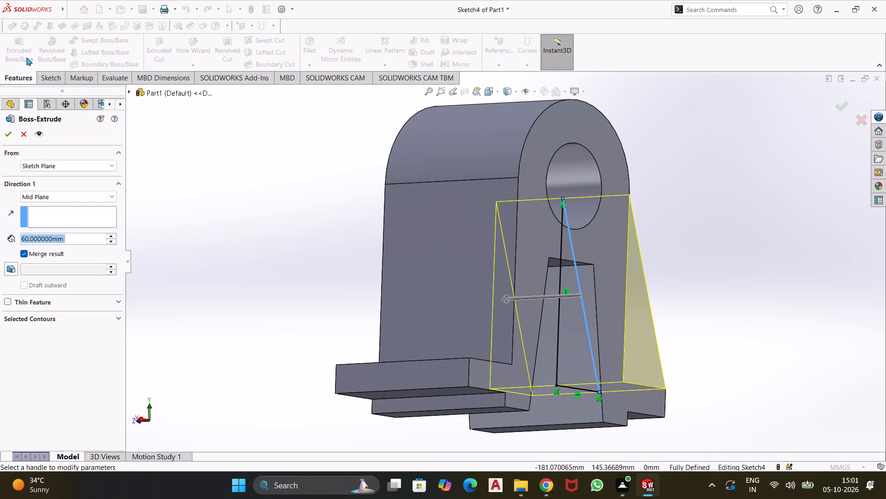
pyautogui.moveTo(300, 185); pyautogui.dragTo(190, 181, button='middle')
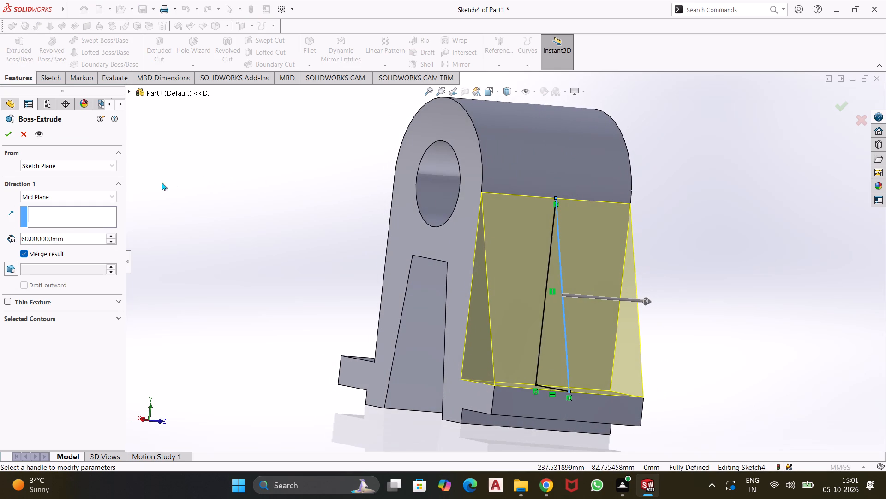
pyautogui.click(103, 200)
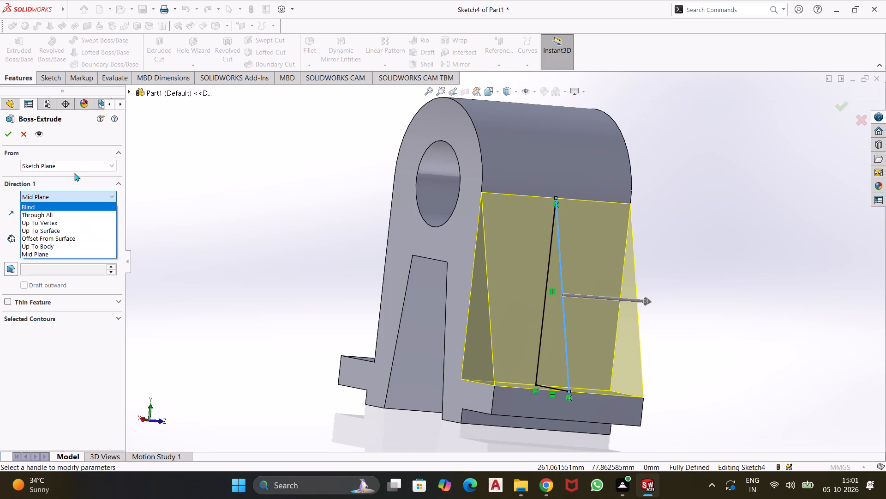
pyautogui.doubleClick(87, 163)
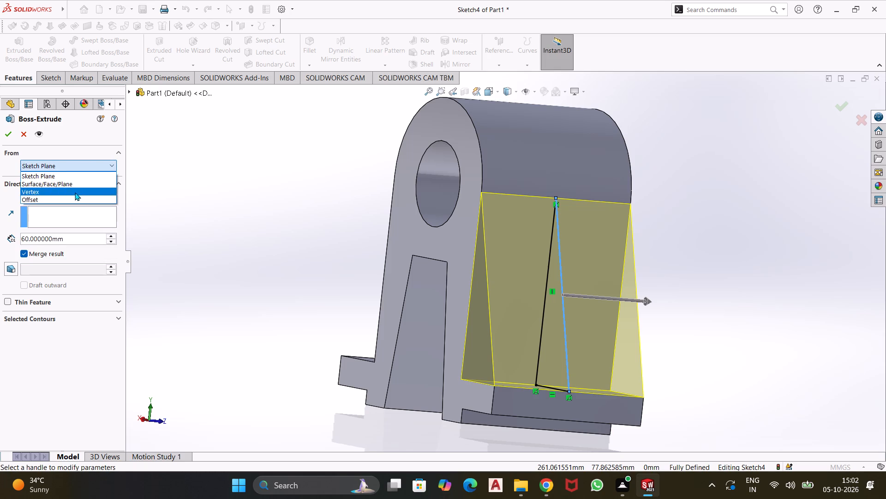
pyautogui.click(71, 199)
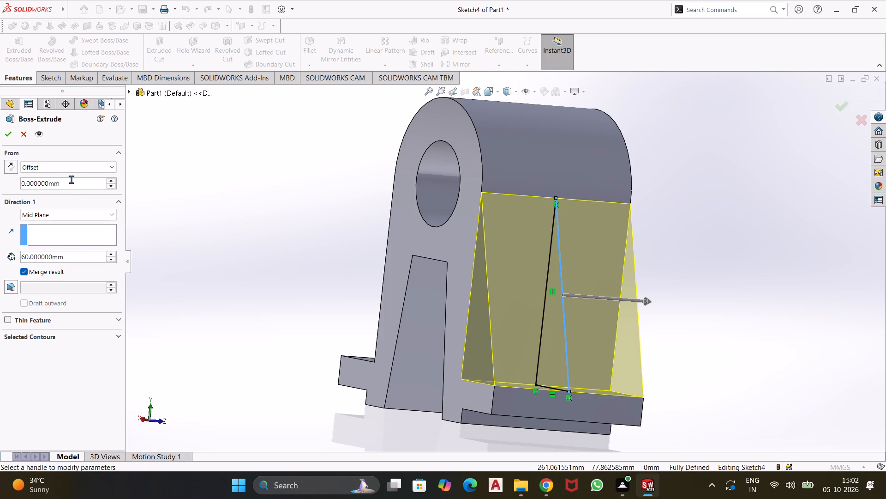
pyautogui.doubleClick(68, 259)
pyautogui.click(69, 259)
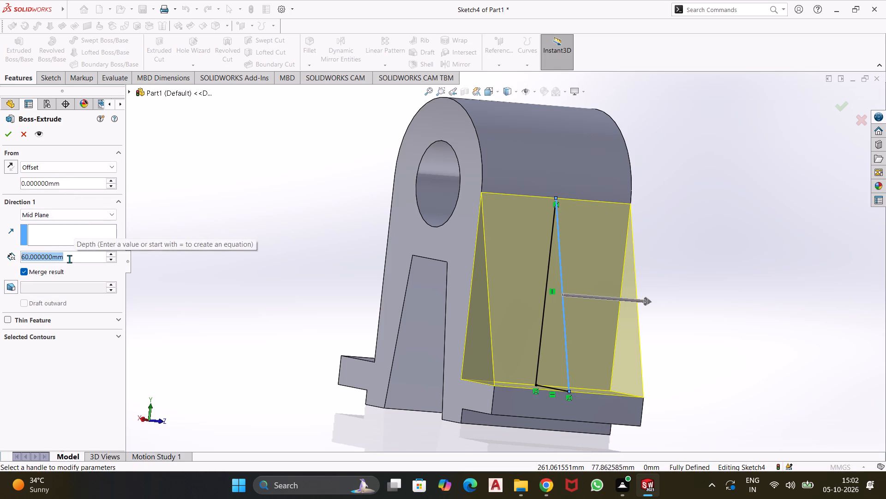
pyautogui.write('10')
pyautogui.press('Return')
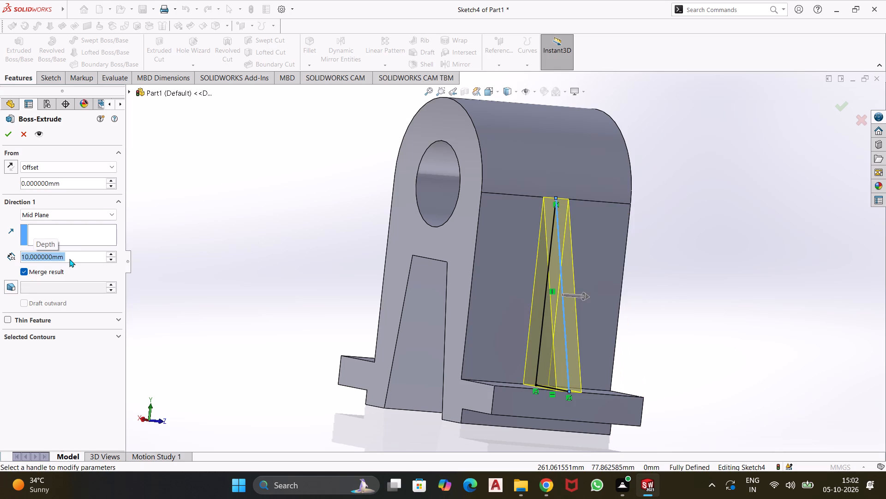
pyautogui.click(5, 139)
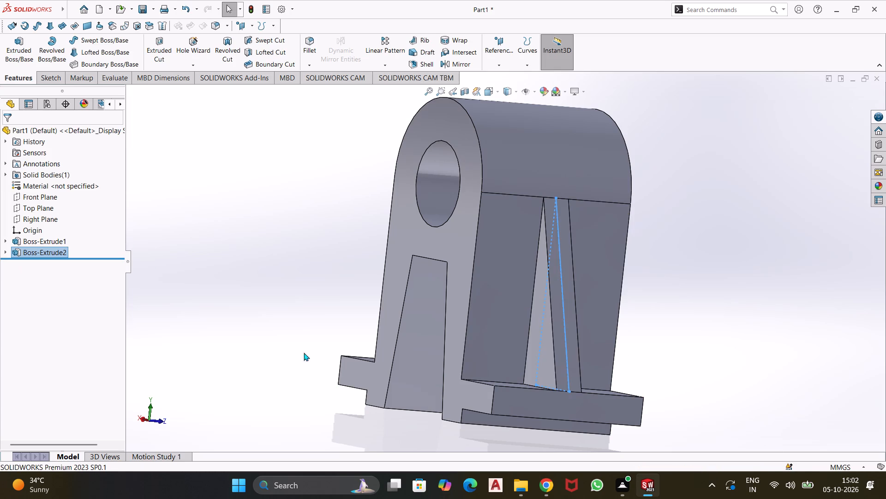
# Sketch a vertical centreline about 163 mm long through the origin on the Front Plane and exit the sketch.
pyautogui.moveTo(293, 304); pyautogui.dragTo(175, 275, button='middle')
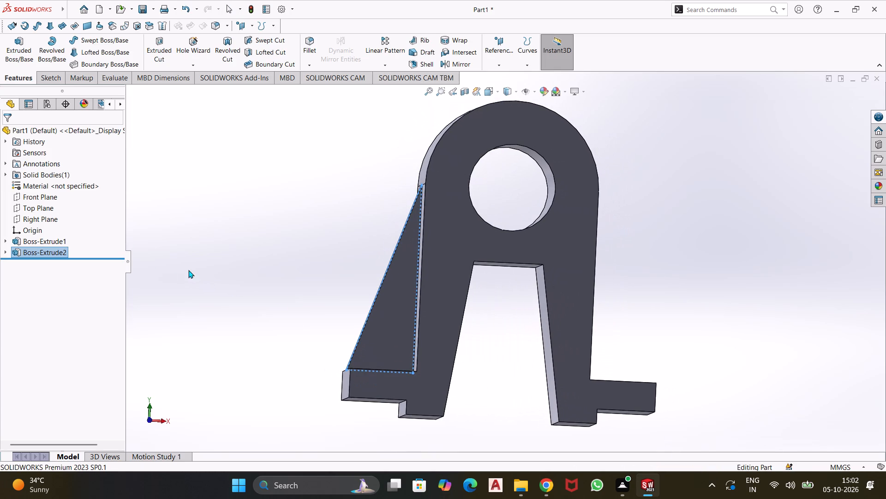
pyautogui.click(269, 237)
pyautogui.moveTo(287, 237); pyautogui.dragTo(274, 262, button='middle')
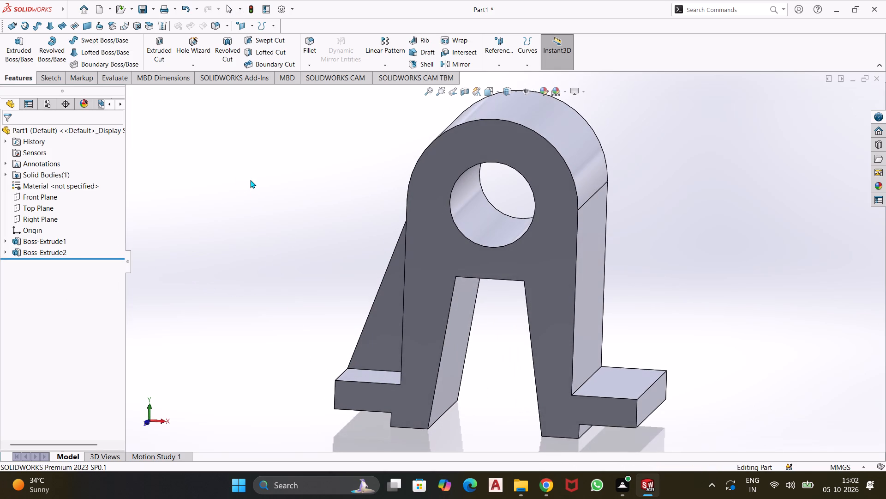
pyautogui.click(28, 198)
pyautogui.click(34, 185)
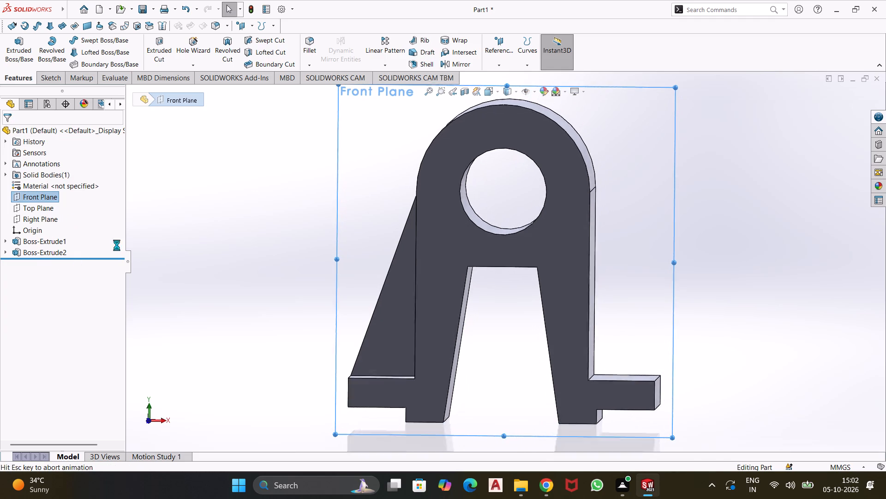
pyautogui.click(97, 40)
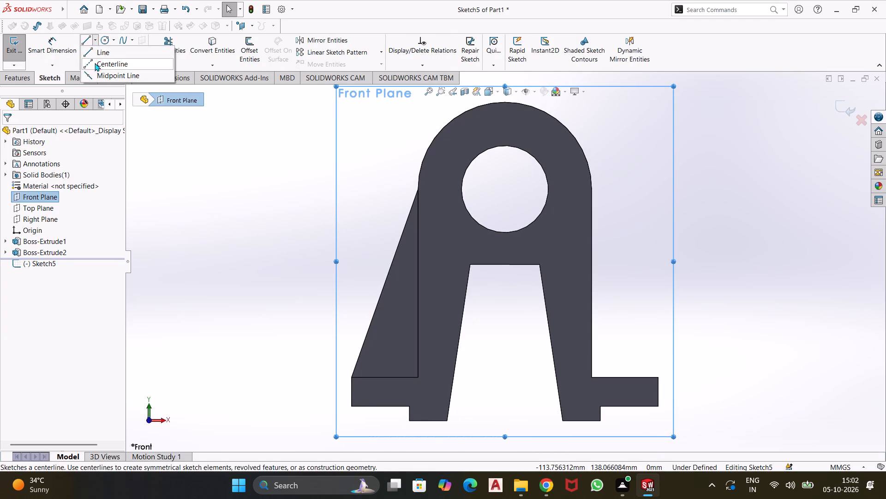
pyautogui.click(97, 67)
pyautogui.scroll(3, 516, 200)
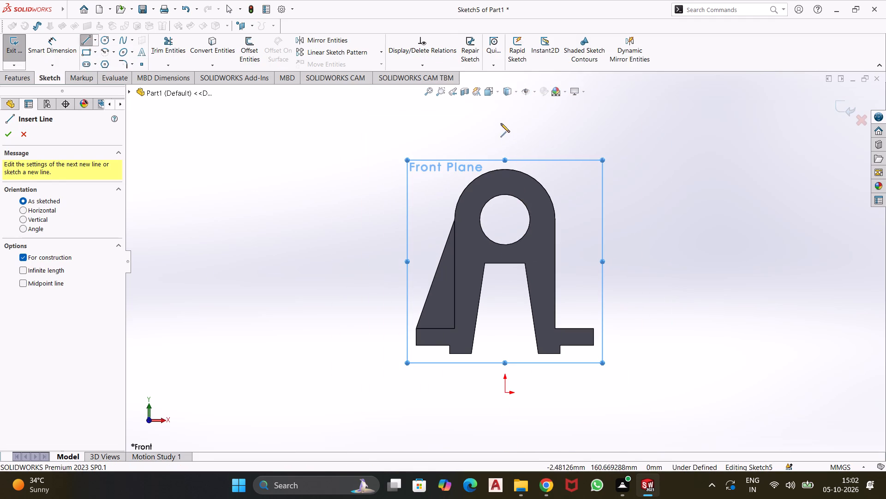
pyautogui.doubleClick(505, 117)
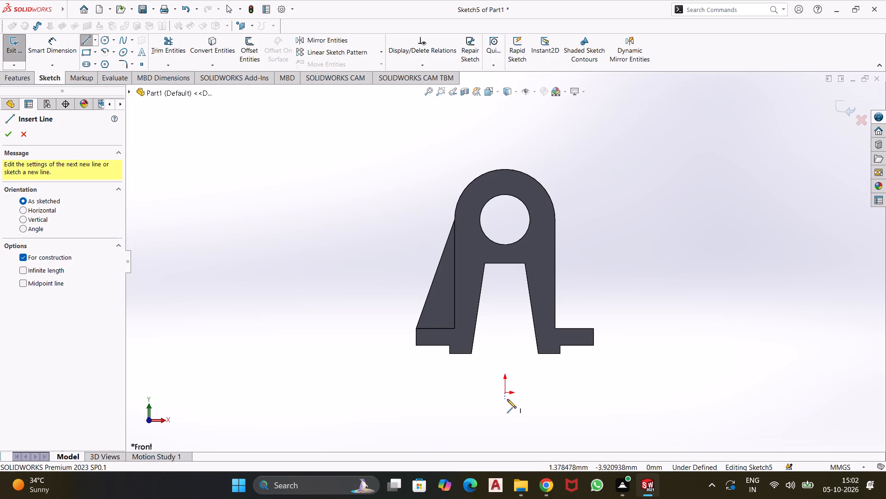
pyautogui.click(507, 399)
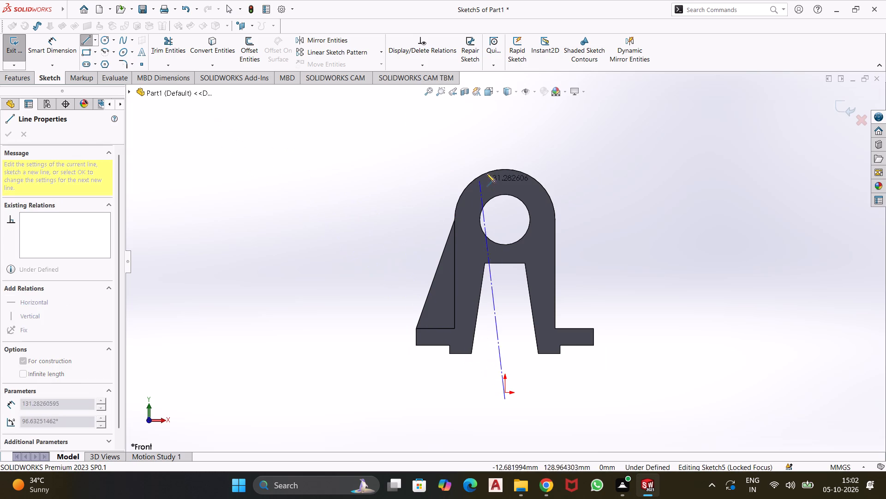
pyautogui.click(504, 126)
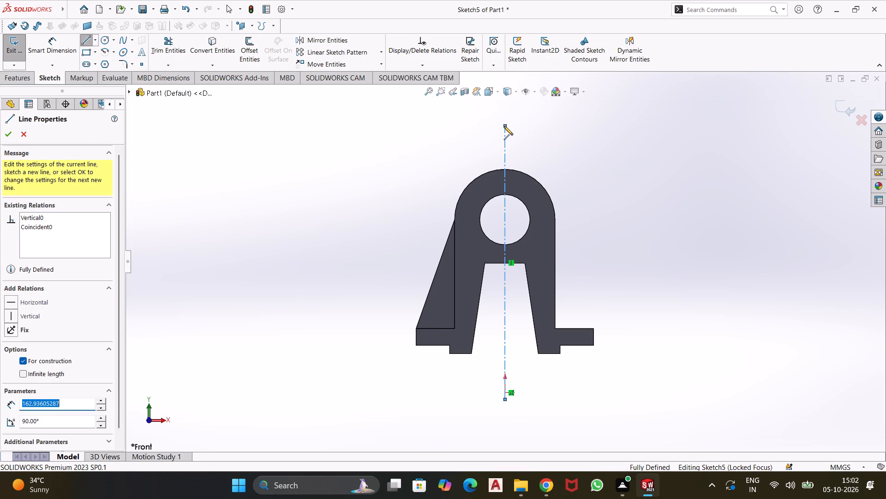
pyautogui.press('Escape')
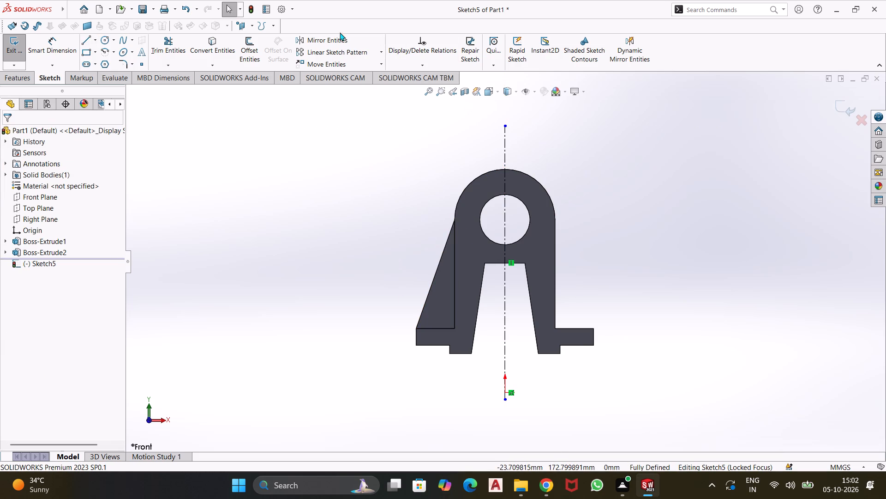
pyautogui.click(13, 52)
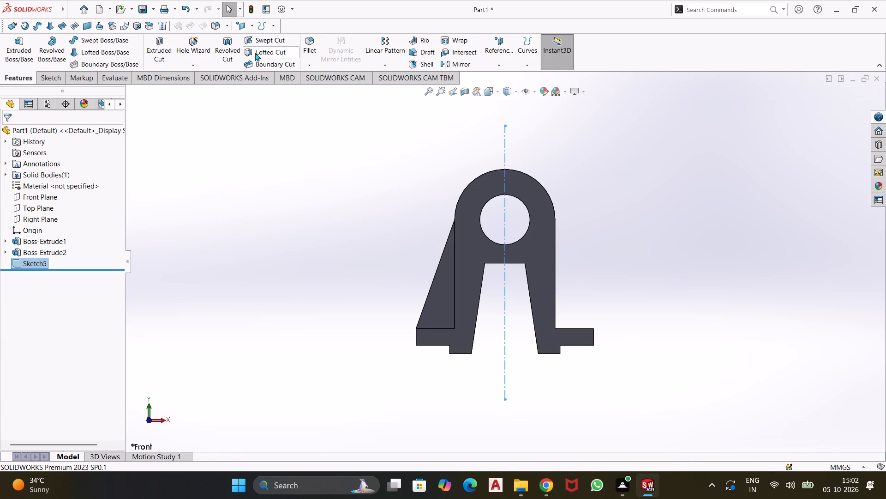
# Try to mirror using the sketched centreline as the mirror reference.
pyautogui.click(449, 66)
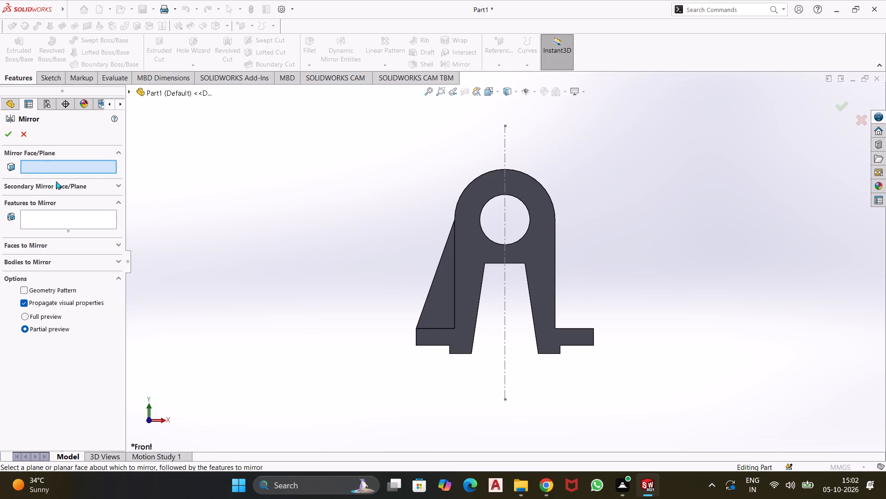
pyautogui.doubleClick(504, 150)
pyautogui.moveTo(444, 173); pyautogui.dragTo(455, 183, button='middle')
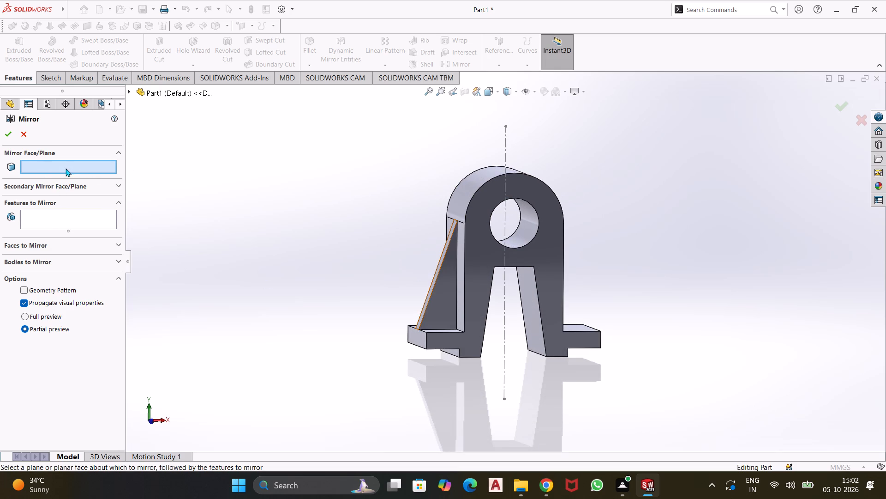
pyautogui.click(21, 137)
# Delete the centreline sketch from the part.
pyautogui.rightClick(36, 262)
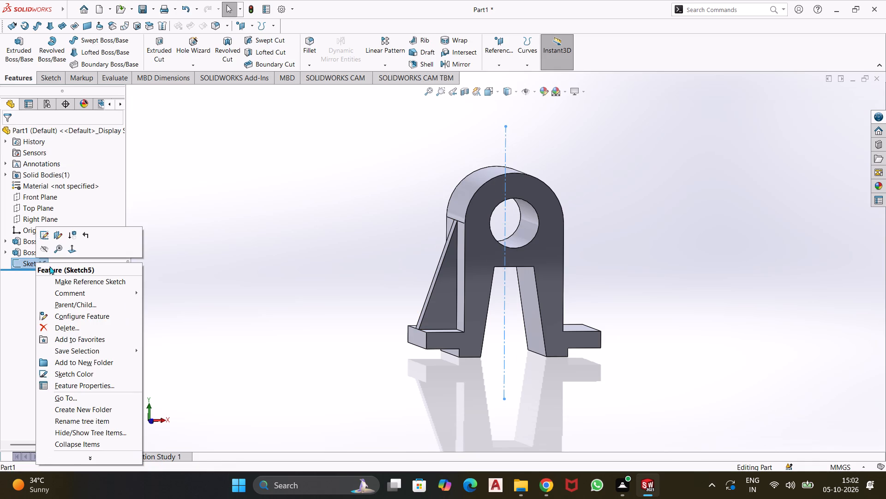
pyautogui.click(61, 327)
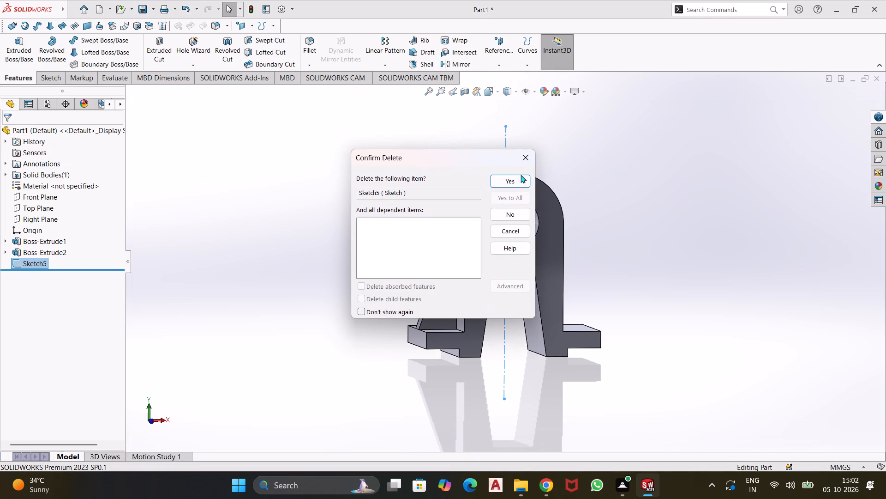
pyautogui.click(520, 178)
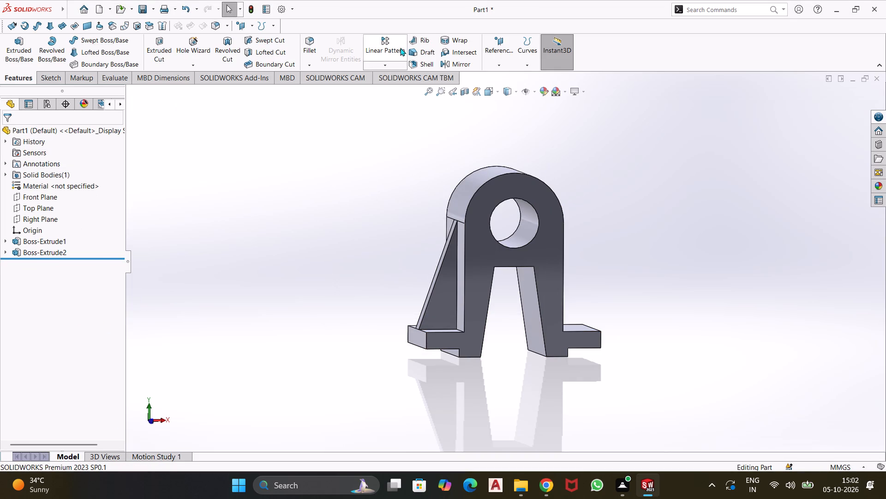
# Mirror the extruded triangular rib about the Right Plane onto the opposite flange.
pyautogui.click(443, 66)
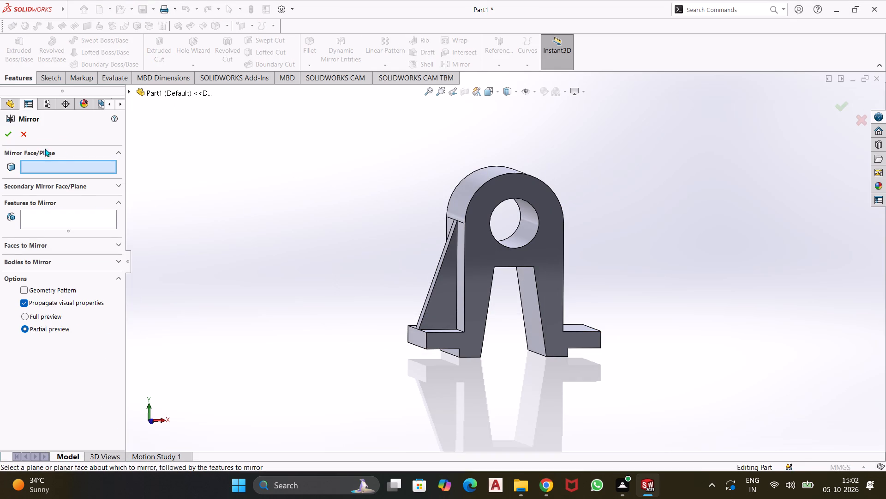
pyautogui.click(132, 91)
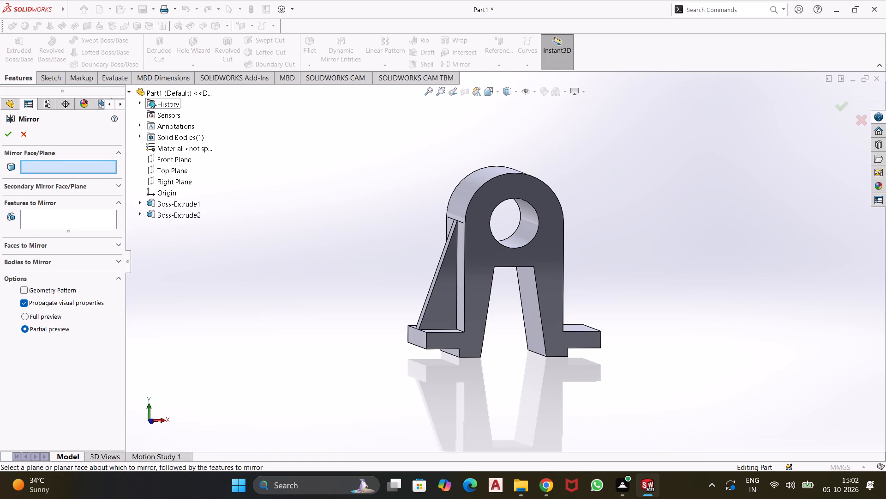
pyautogui.click(177, 185)
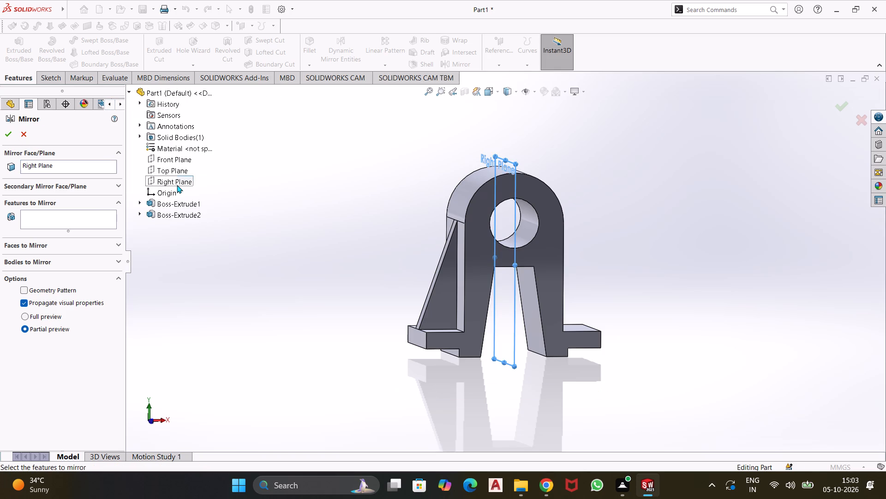
pyautogui.click(66, 216)
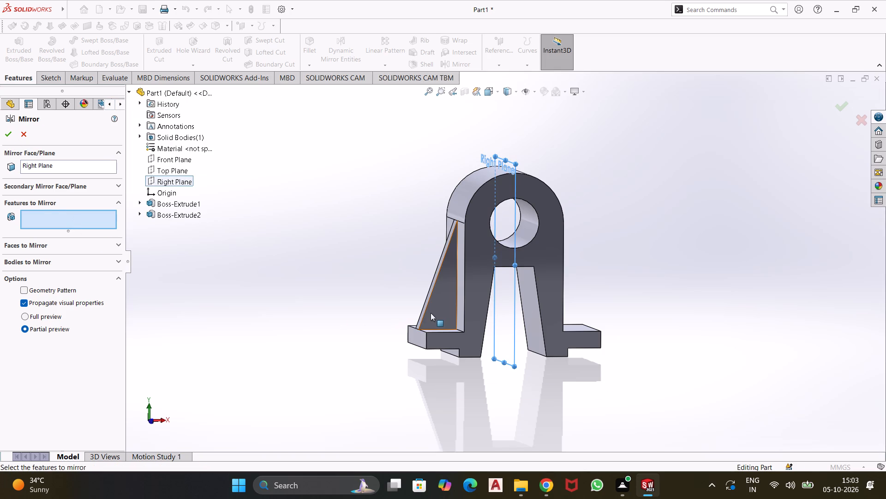
pyautogui.click(431, 313)
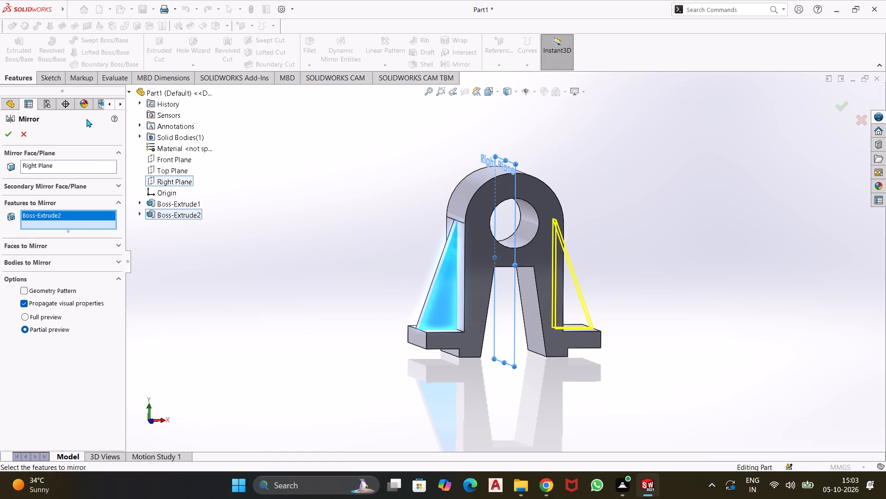
pyautogui.click(5, 134)
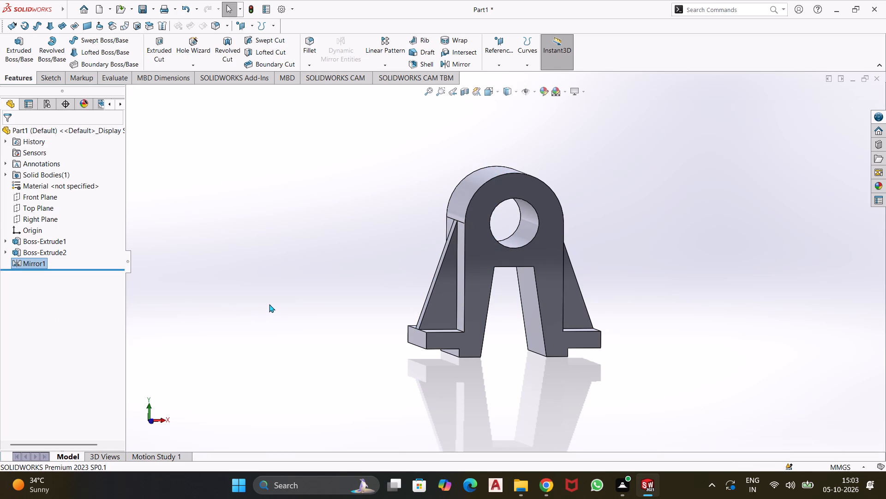
# Sketch two circles, about 14 mm and 15 mm in diameter, on the left flange's top face, one on each side of the rib.
pyautogui.moveTo(312, 303); pyautogui.dragTo(275, 304, button='middle')
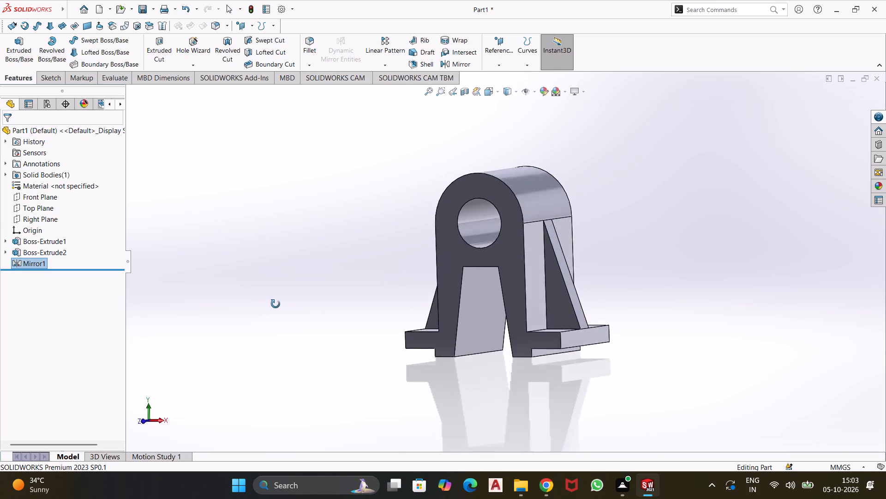
pyautogui.moveTo(275, 304); pyautogui.dragTo(291, 306, button='middle')
pyautogui.moveTo(291, 292); pyautogui.dragTo(321, 337, button='middle')
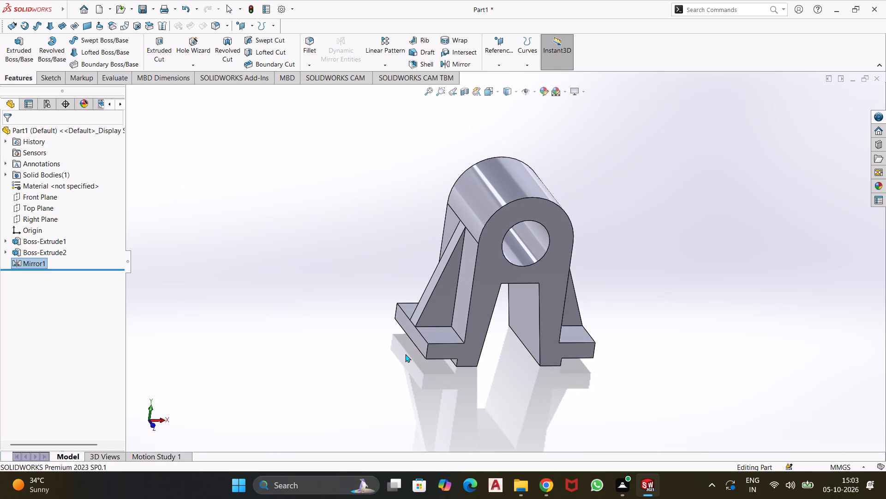
pyautogui.click(443, 335)
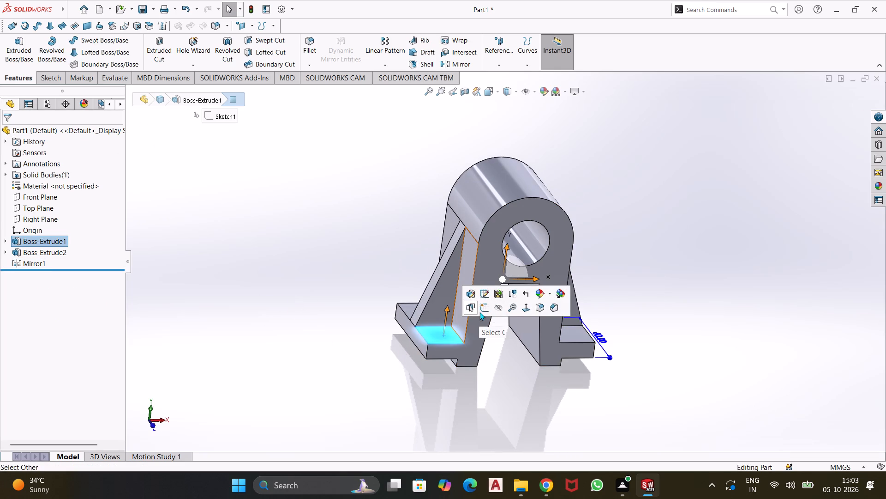
pyautogui.click(484, 312)
pyautogui.click(249, 254)
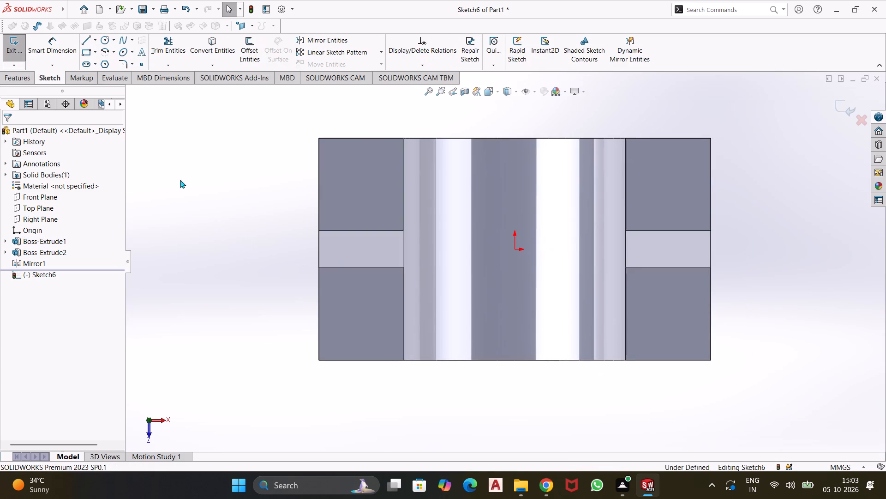
pyautogui.click(102, 43)
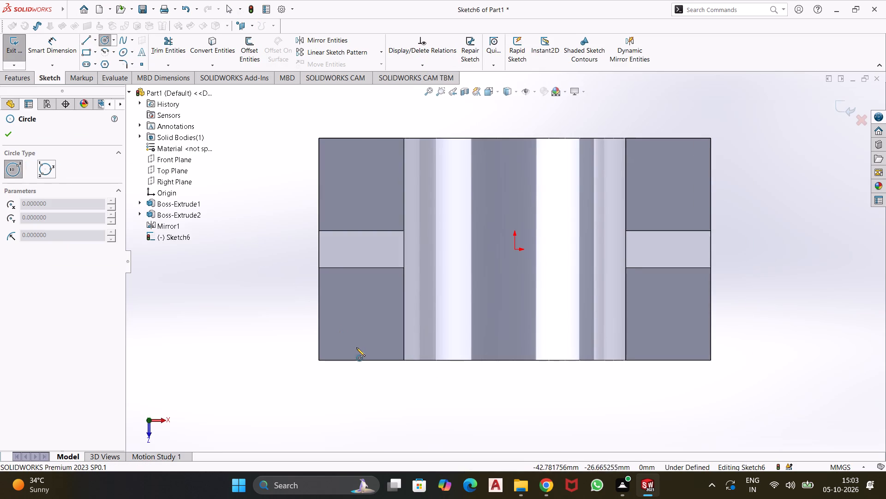
pyautogui.click(361, 314)
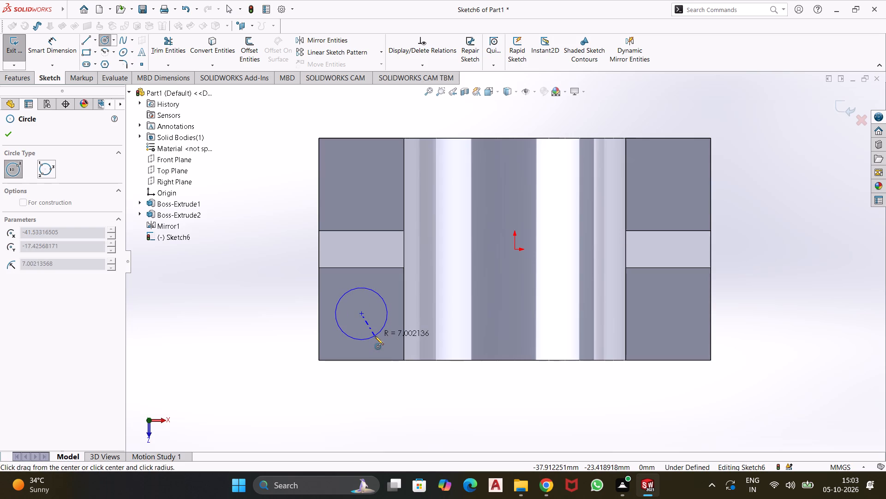
pyautogui.click(375, 336)
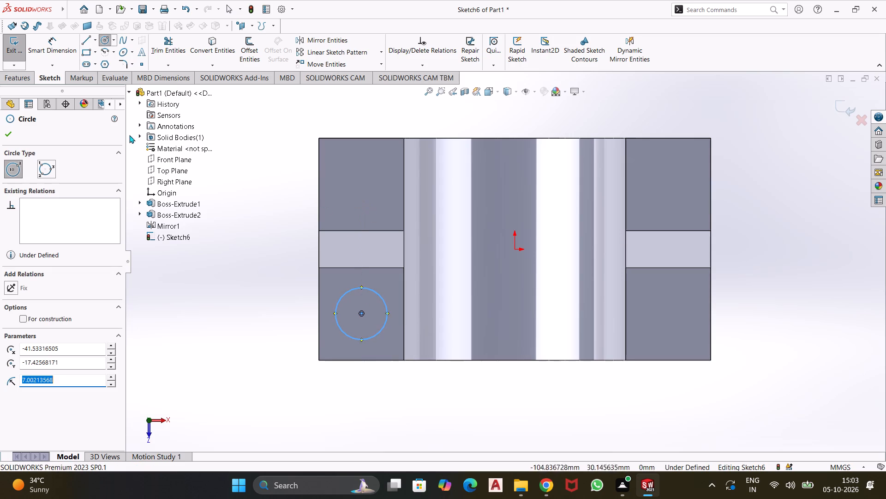
pyautogui.click(362, 182)
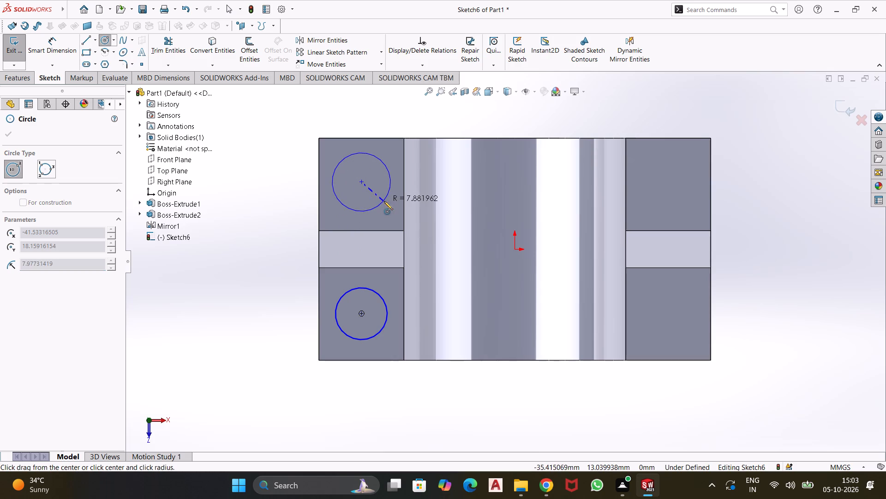
pyautogui.click(382, 201)
# Dimension both flange circles to a diameter of 15 mm.
pyautogui.click(55, 44)
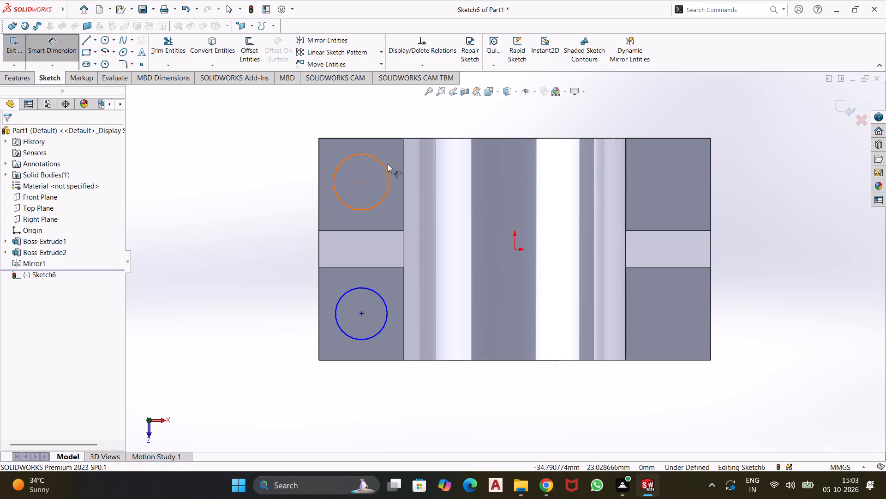
pyautogui.click(369, 154)
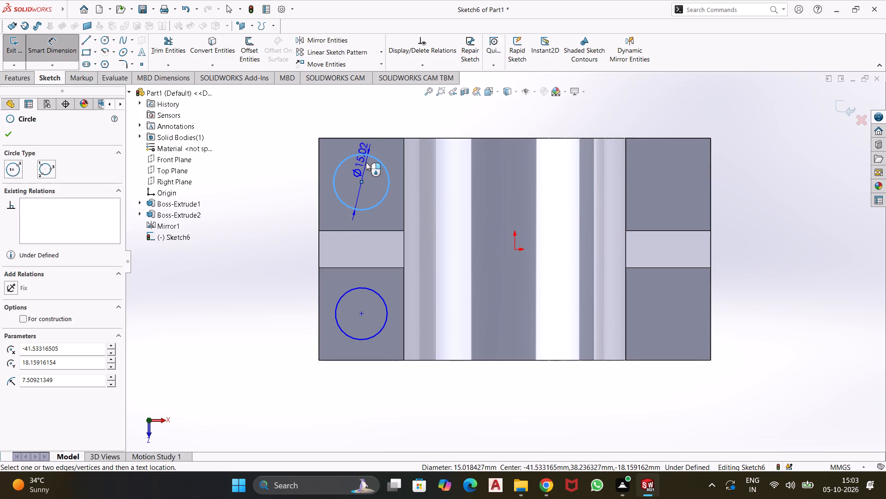
pyautogui.click(369, 168)
pyautogui.write('15')
pyautogui.press('Return')
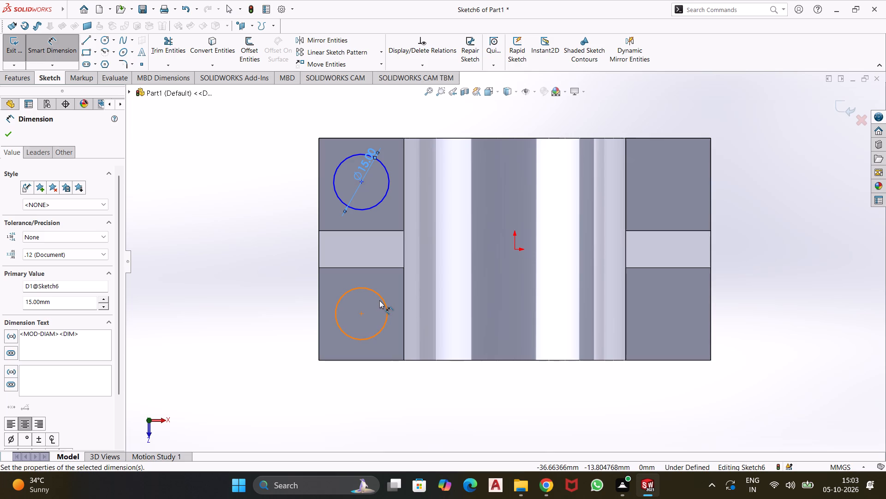
pyautogui.click(380, 300)
pyautogui.click(384, 304)
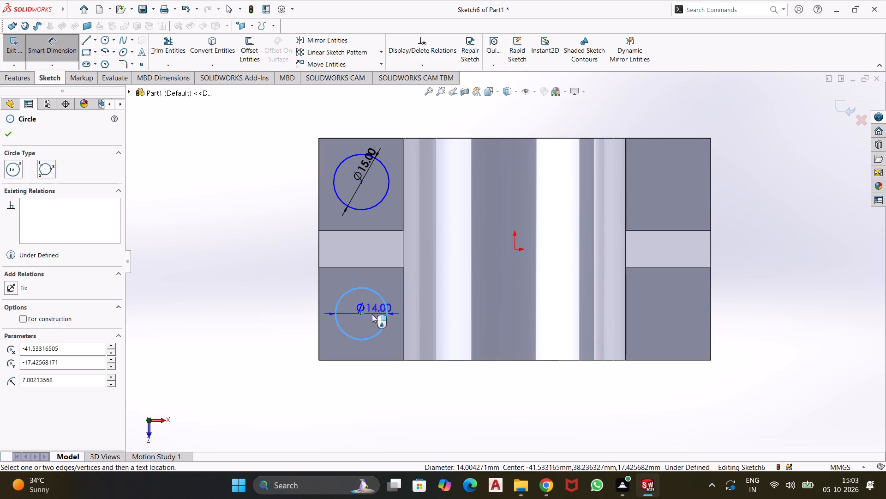
pyautogui.click(372, 315)
pyautogui.write('15')
pyautogui.press('Return')
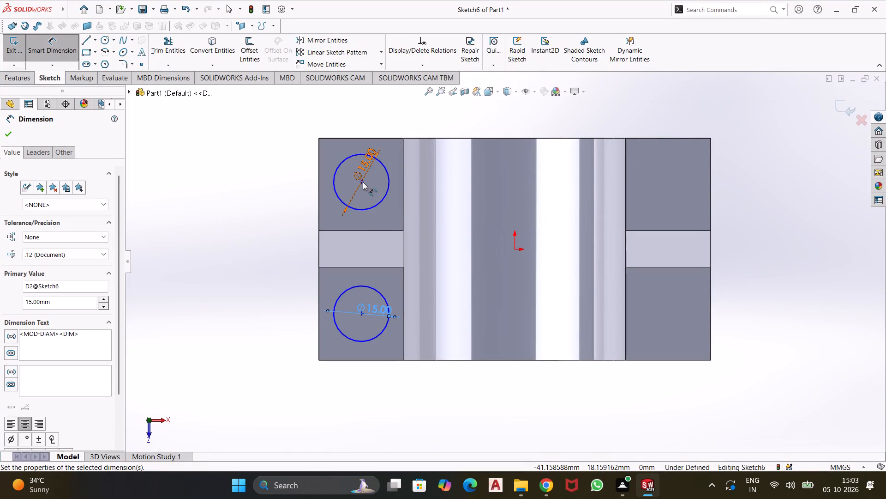
# Dimension the distance between the two circle centres as 32 mm.
pyautogui.scroll(-5, 363, 182)
pyautogui.scroll(-3, 401, 215)
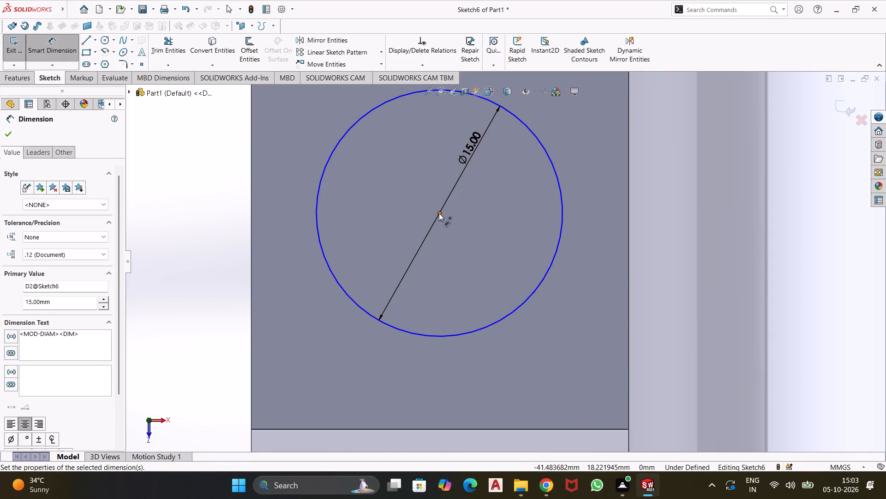
pyautogui.click(439, 213)
pyautogui.scroll(8, 440, 241)
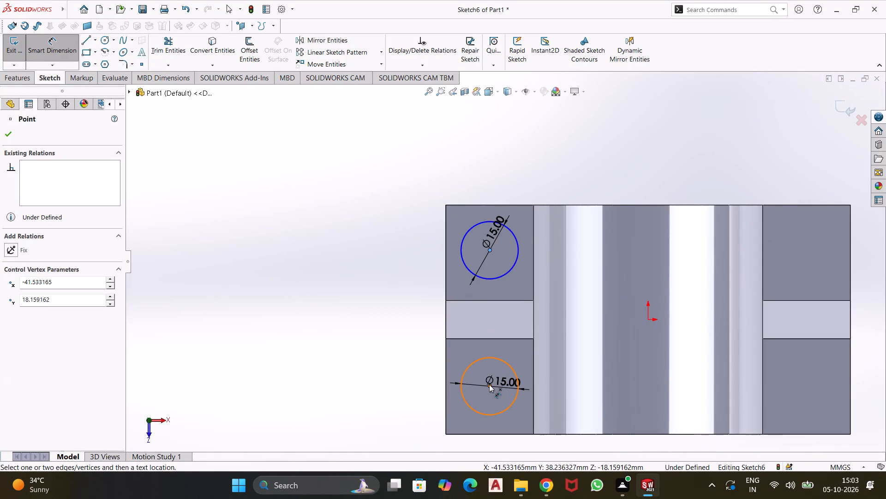
pyautogui.keyDown('ctrl'); pyautogui.click(489, 384); pyautogui.keyUp('ctrl')
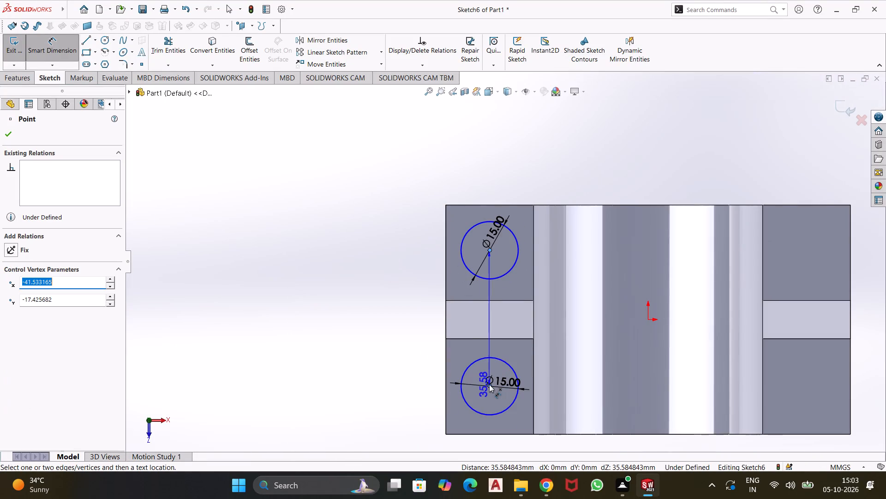
pyautogui.click(386, 336)
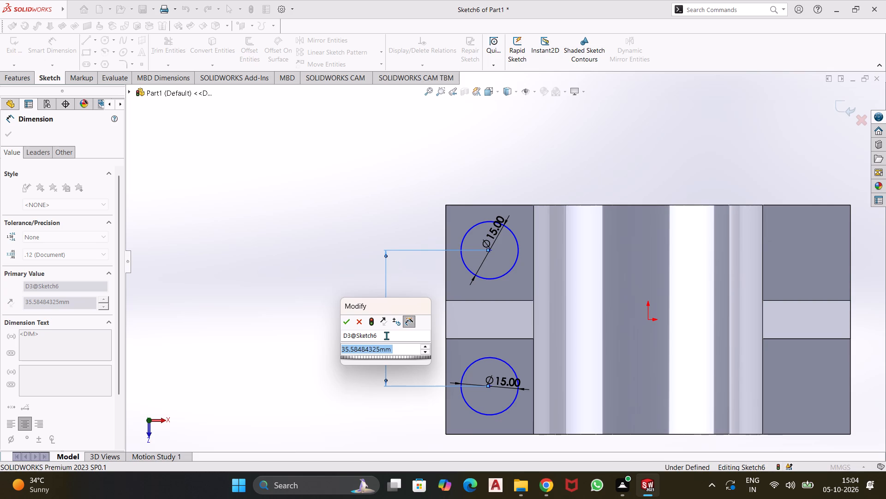
pyautogui.write('32')
pyautogui.press('Return')
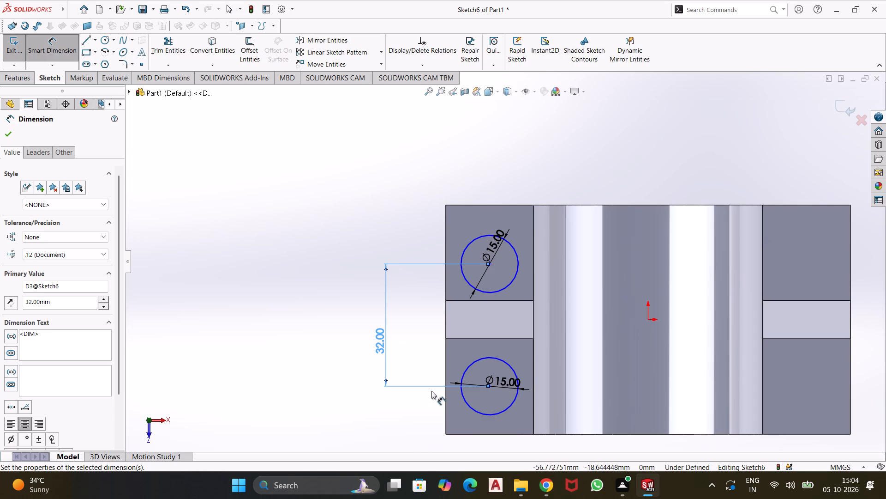
# Set the spacing between the two circle centres to 34 mm.
pyautogui.tripleClick(379, 343)
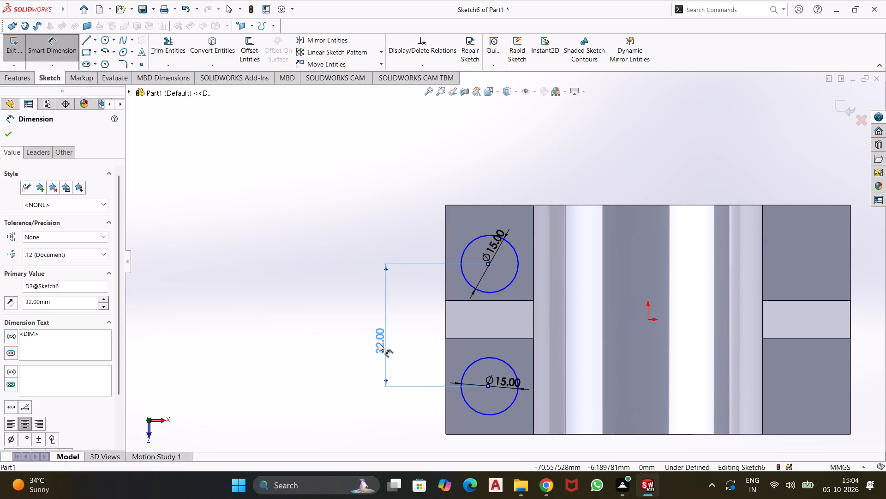
pyautogui.doubleClick(387, 356)
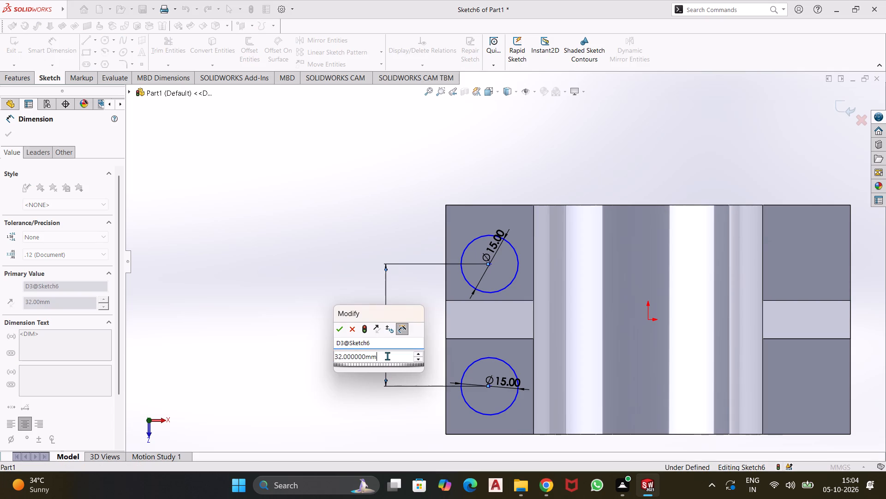
pyautogui.write('34')
pyautogui.press('Return')
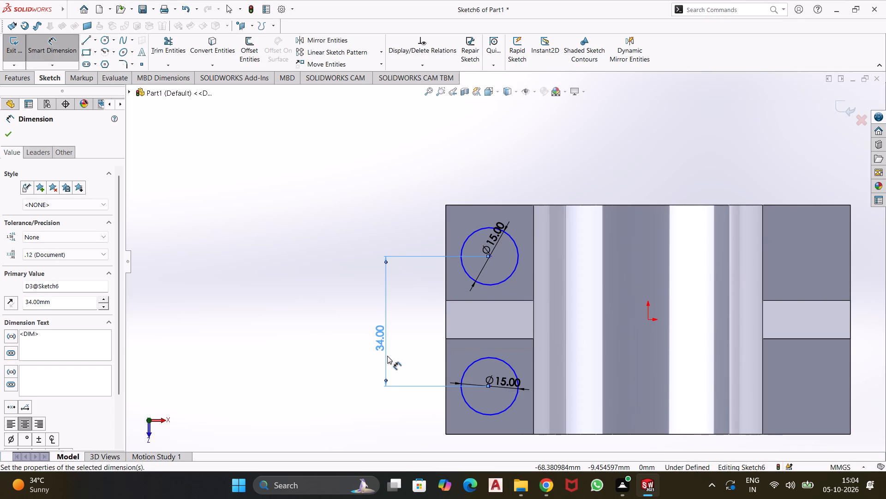
pyautogui.click(352, 321)
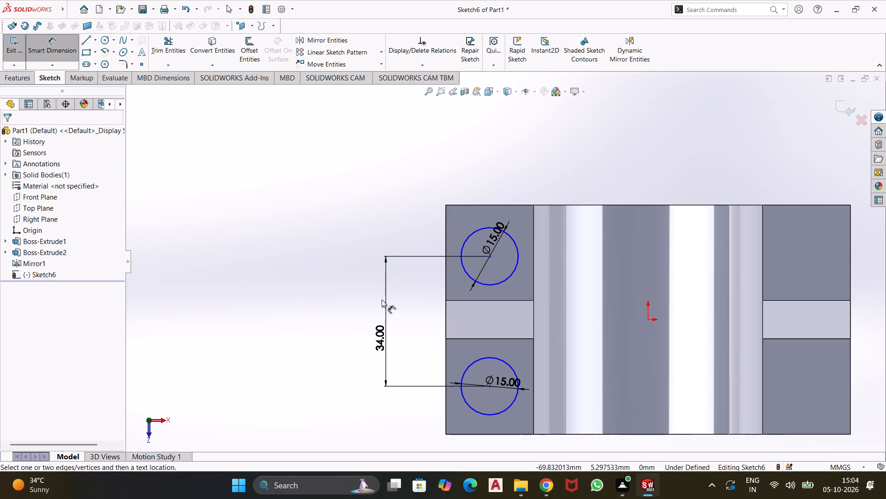
# Cut the two circles through the flange with an Extruded Cut set to Through All.
pyautogui.click(31, 74)
pyautogui.click(157, 49)
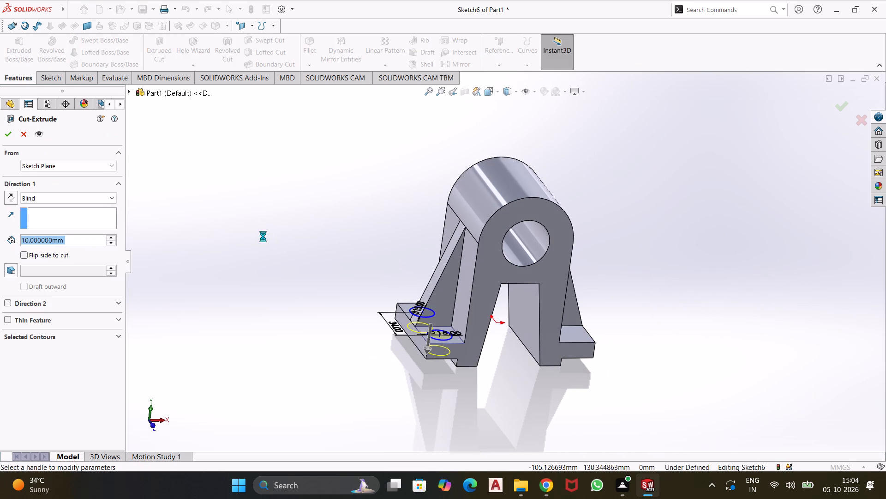
pyautogui.click(65, 199)
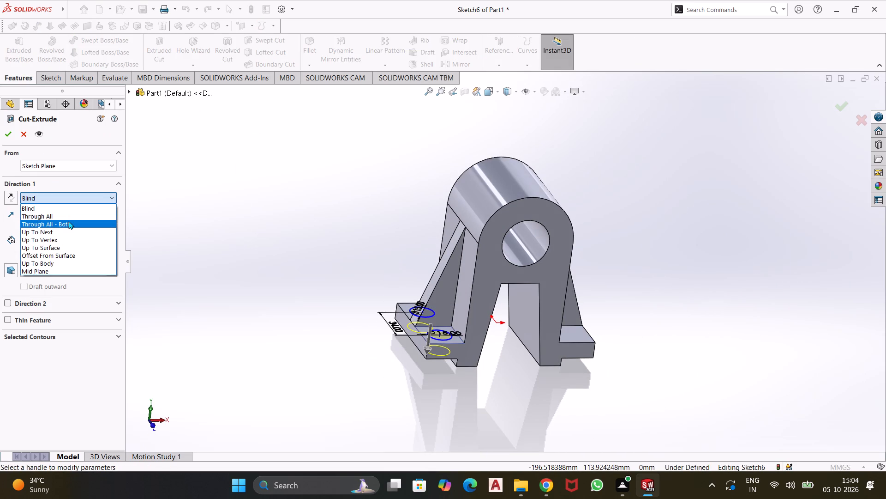
pyautogui.click(70, 211)
pyautogui.click(82, 201)
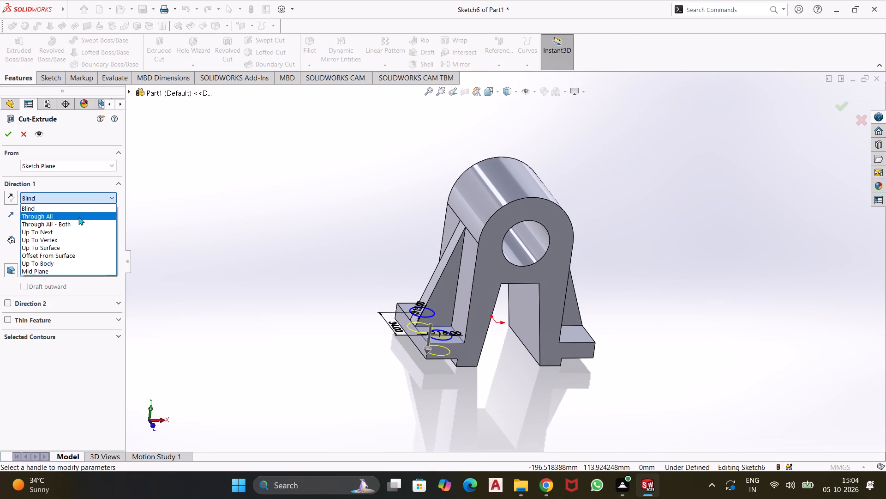
pyautogui.click(78, 217)
pyautogui.click(8, 140)
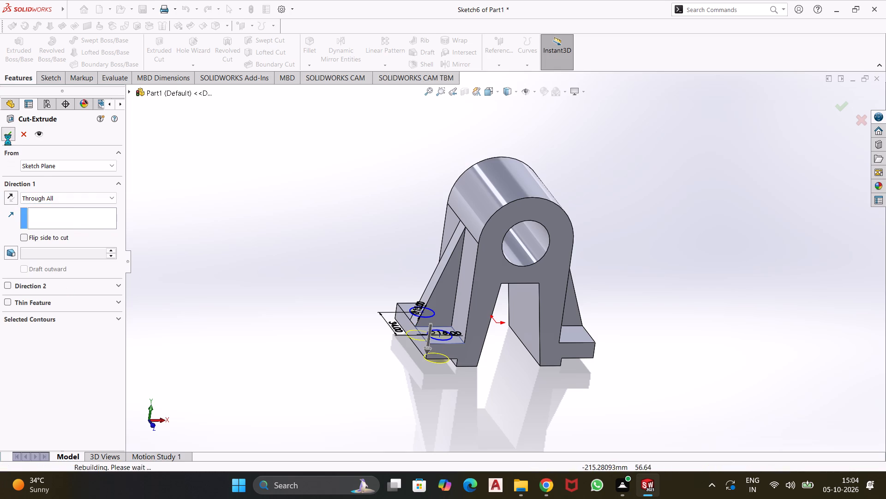
pyautogui.moveTo(270, 192); pyautogui.dragTo(265, 331, button='middle')
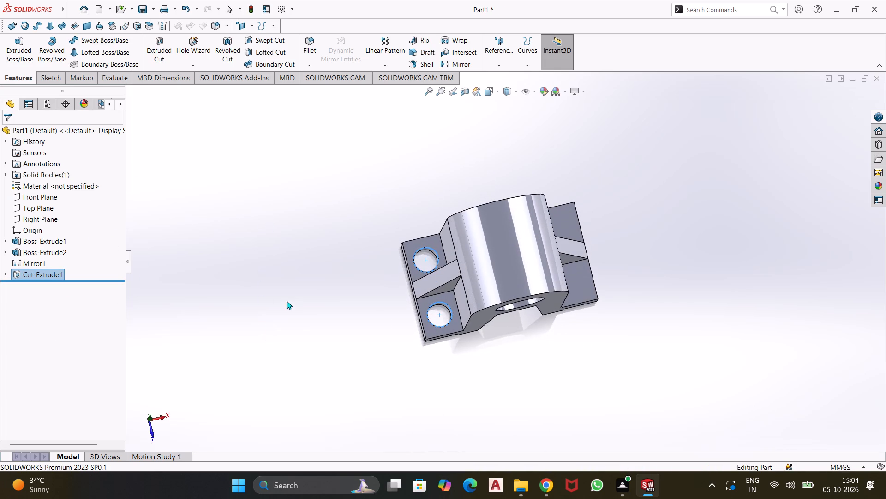
pyautogui.click(298, 267)
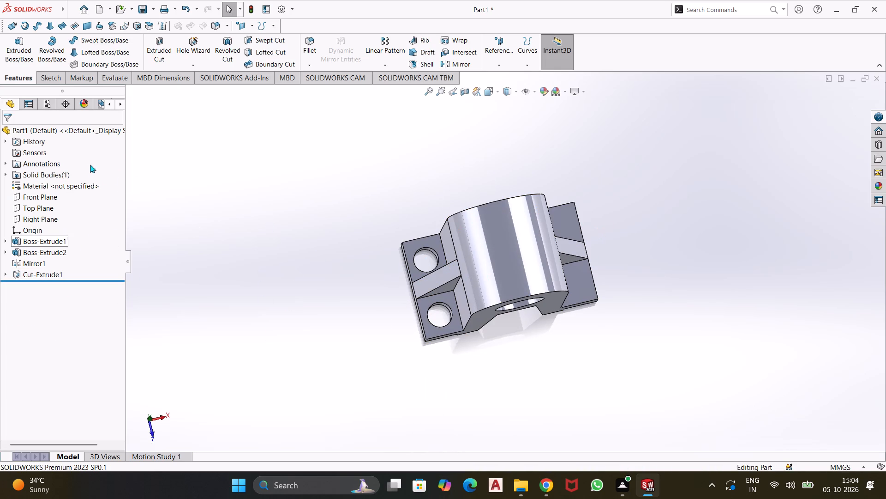
# Delete the mirror feature that holds the rib on the opposite flange.
pyautogui.click(37, 267)
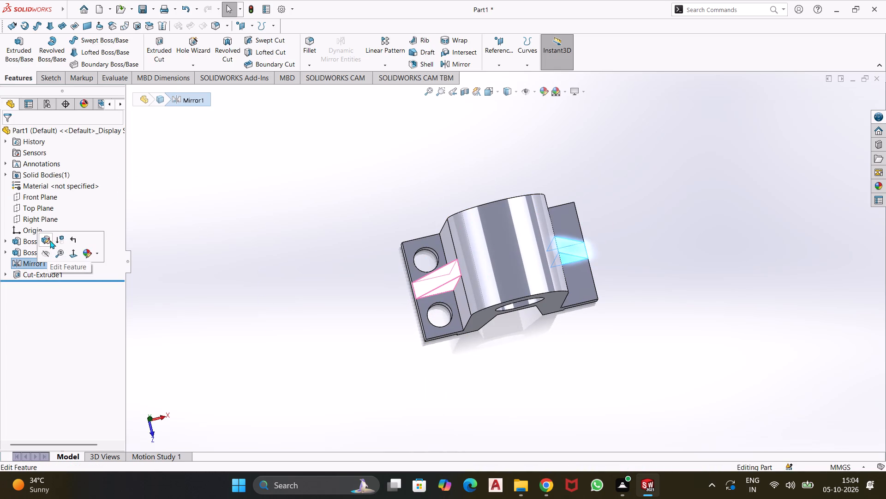
pyautogui.rightClick(32, 268)
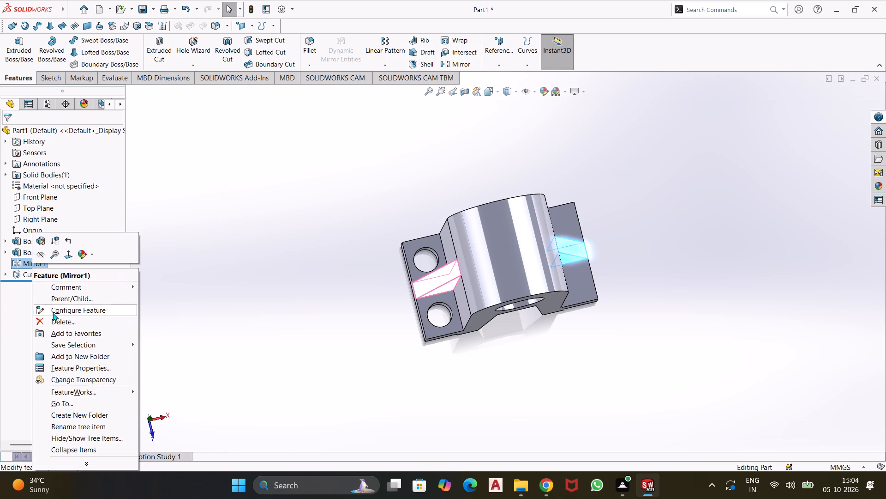
pyautogui.click(60, 325)
pyautogui.click(505, 182)
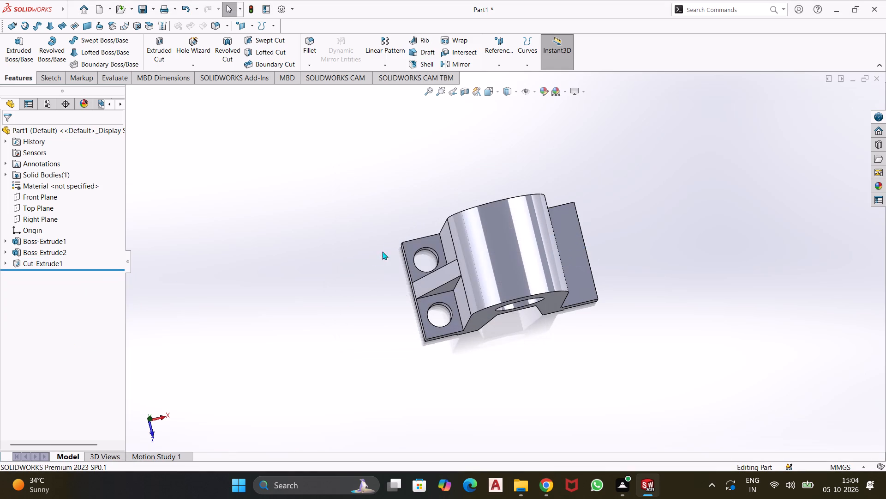
# Mirror the triangular rib and the two flange holes about the Right Plane onto the opposite flange.
pyautogui.moveTo(381, 330); pyautogui.dragTo(373, 287, button='middle')
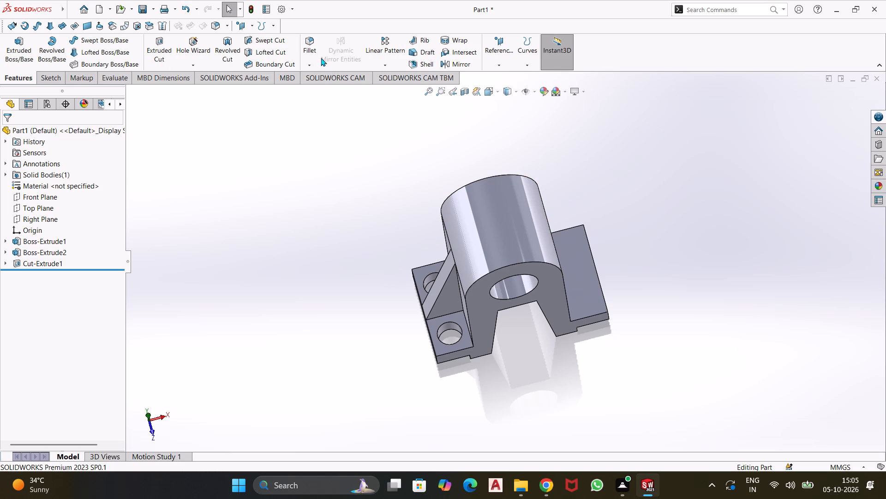
pyautogui.click(447, 65)
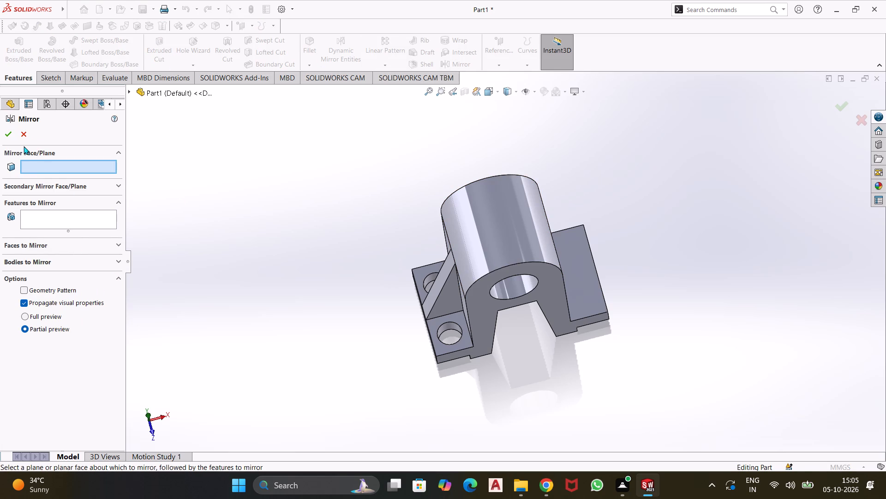
pyautogui.click(130, 93)
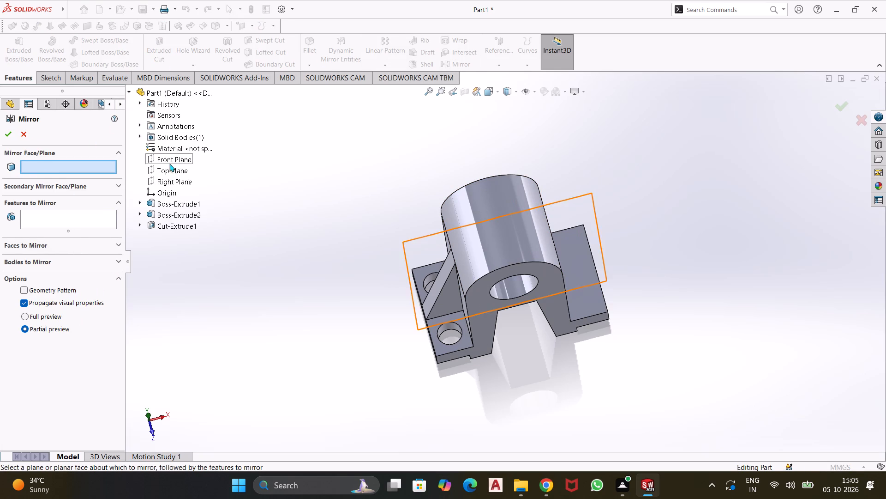
pyautogui.click(172, 177)
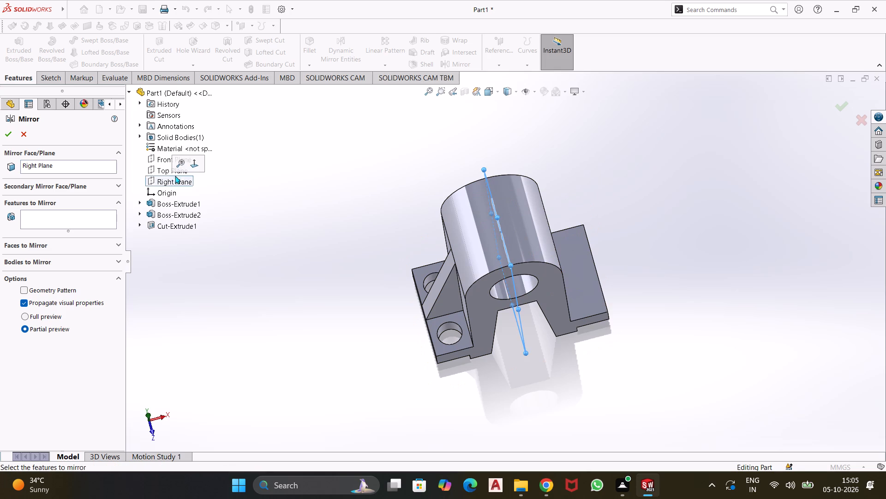
pyautogui.click(60, 218)
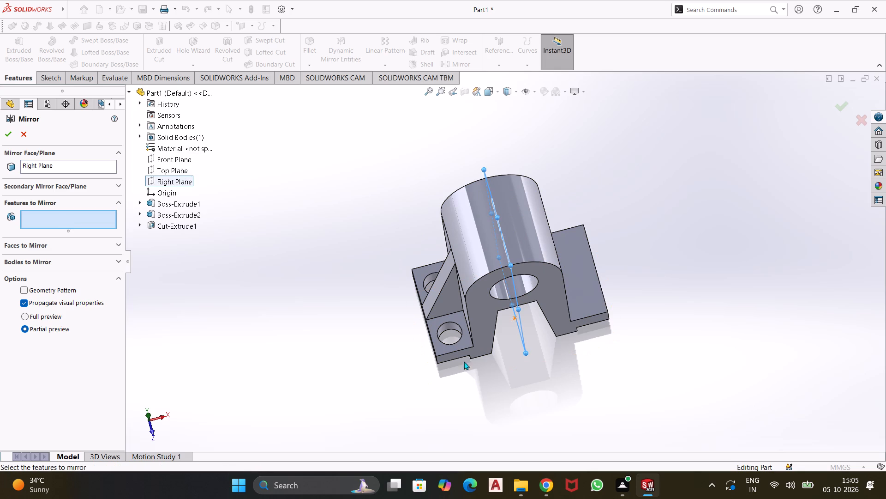
pyautogui.click(442, 307)
pyautogui.click(448, 332)
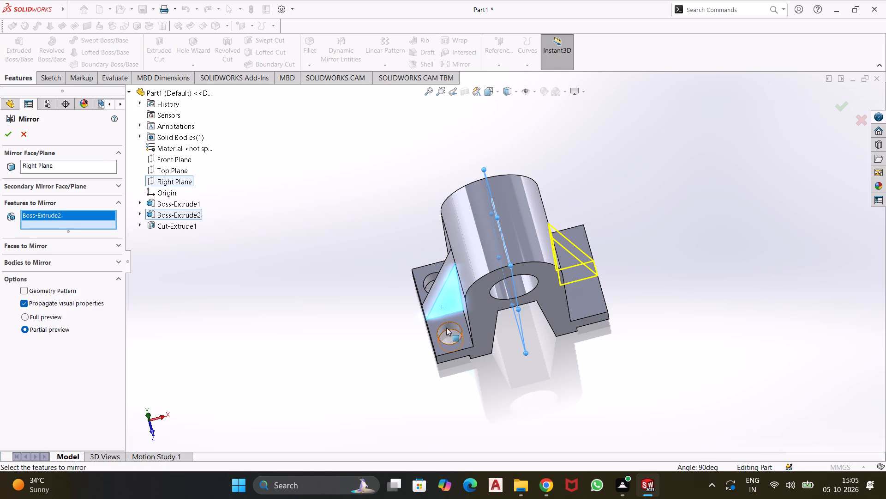
pyautogui.click(446, 328)
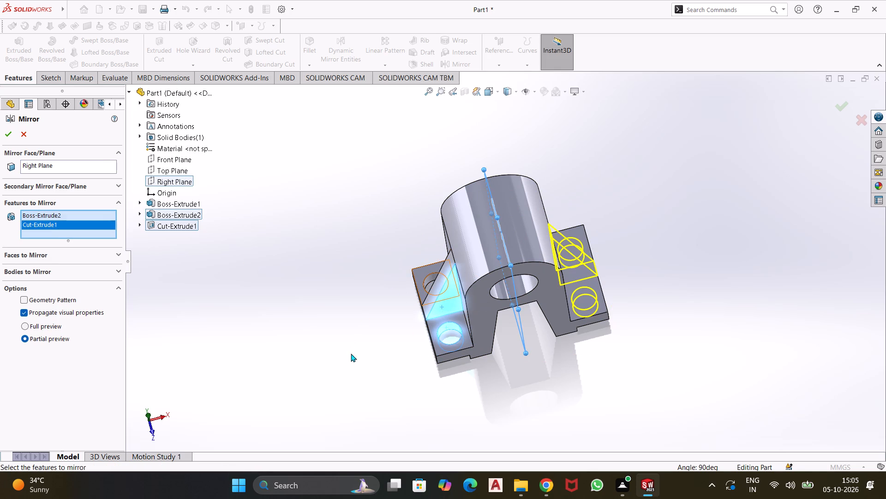
pyautogui.moveTo(351, 353); pyautogui.dragTo(352, 286, button='middle')
pyautogui.click(10, 138)
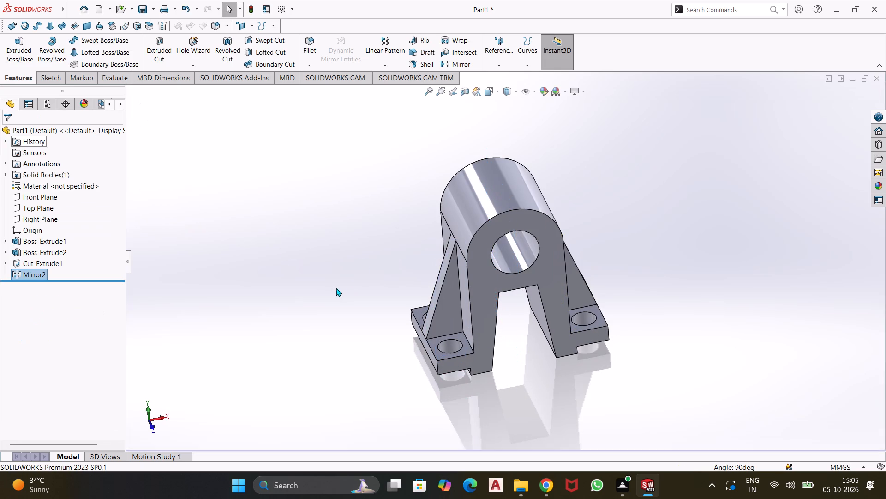
# Examine the bracket from several sides, checking the ribs, flange holes, bore and tapered notch.
pyautogui.moveTo(336, 288); pyautogui.dragTo(248, 272, button='middle')
pyautogui.moveTo(636, 226); pyautogui.dragTo(647, 265, button='middle')
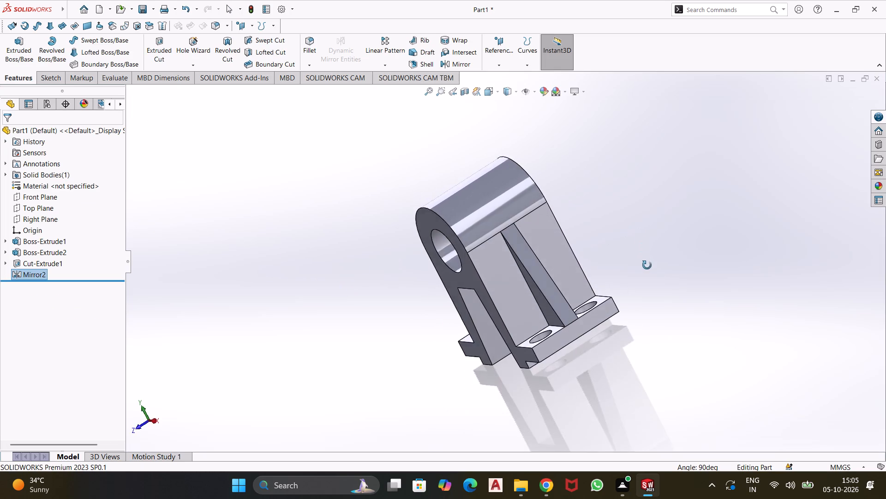
pyautogui.moveTo(647, 265); pyautogui.dragTo(599, 303, button='middle')
pyautogui.moveTo(583, 184); pyautogui.dragTo(696, 123, button='middle')
pyautogui.moveTo(675, 227); pyautogui.dragTo(683, 166, button='middle')
pyautogui.moveTo(661, 190); pyautogui.dragTo(695, 194, button='middle')
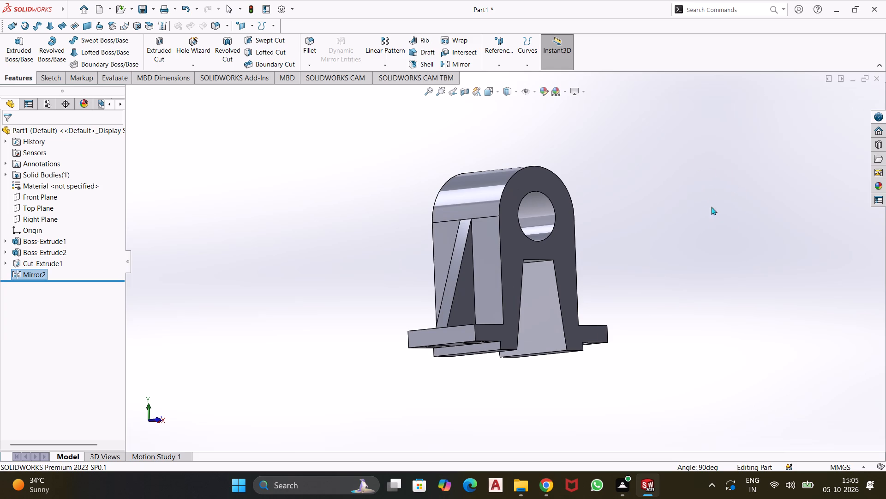
pyautogui.moveTo(598, 238); pyautogui.dragTo(585, 244, button='middle')
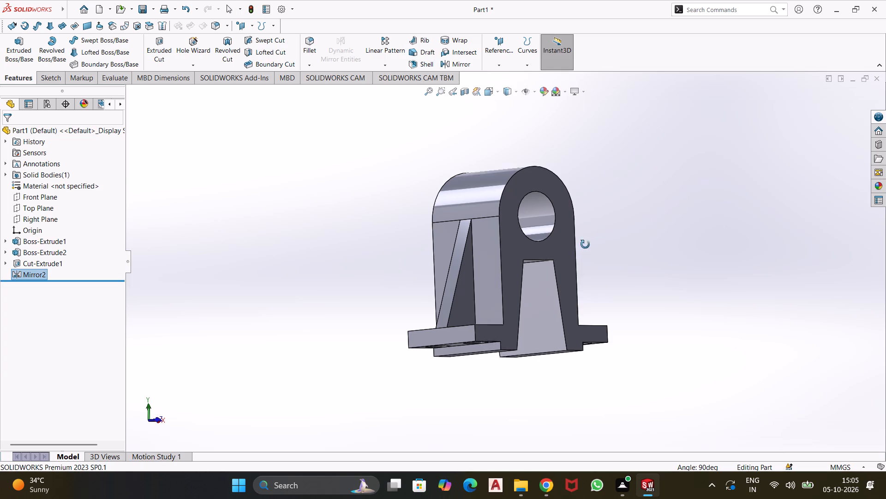
pyautogui.moveTo(585, 244); pyautogui.dragTo(520, 302, button='middle')
pyautogui.moveTo(623, 283); pyautogui.dragTo(601, 252, button='middle')
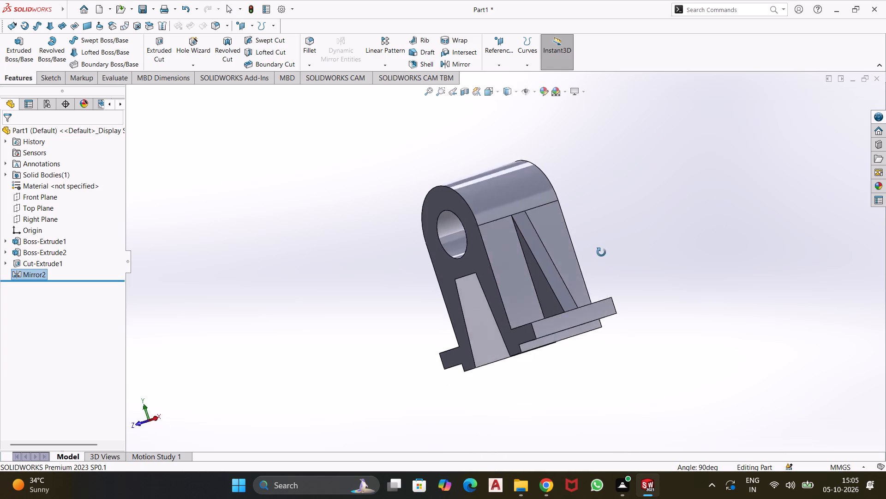
pyautogui.moveTo(601, 252); pyautogui.dragTo(670, 252, button='middle')
pyautogui.moveTo(670, 252); pyautogui.dragTo(694, 214, button='middle')
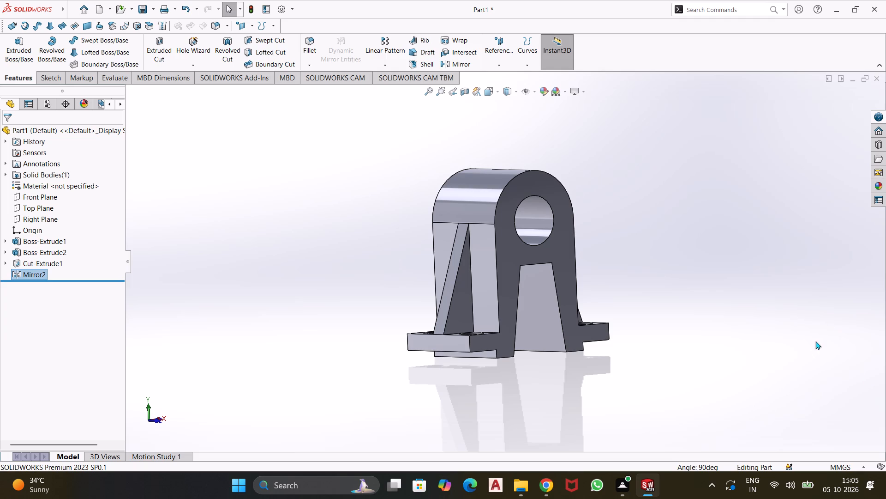
pyautogui.moveTo(662, 292); pyautogui.dragTo(661, 292, button='middle')
pyautogui.moveTo(661, 292); pyautogui.dragTo(661, 309, button='middle')
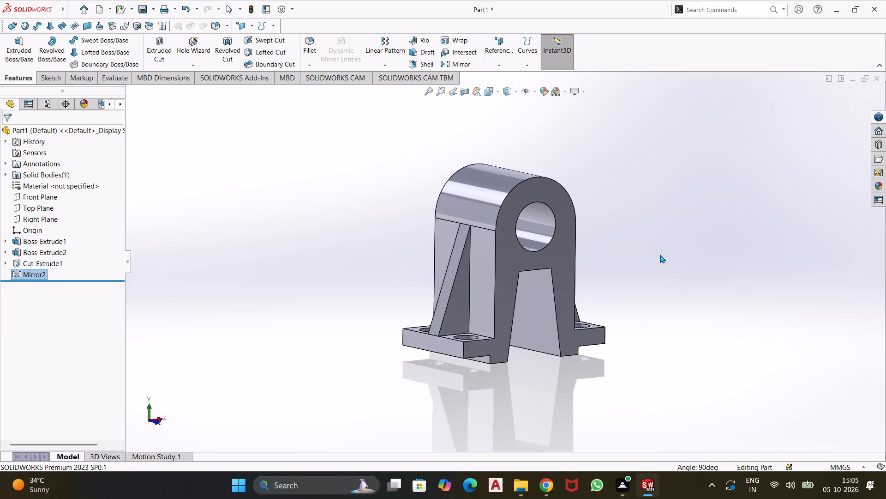
pyautogui.moveTo(640, 241); pyautogui.dragTo(610, 237, button='middle')
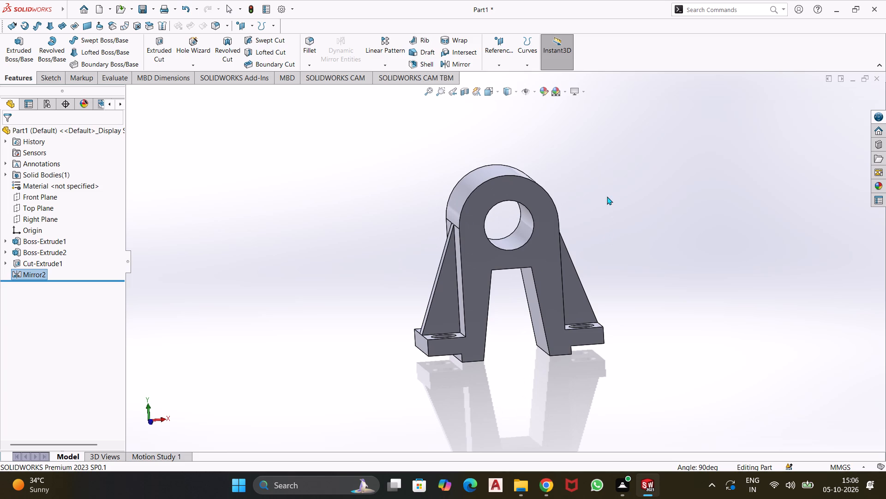
pyautogui.moveTo(607, 196); pyautogui.dragTo(614, 253, button='middle')
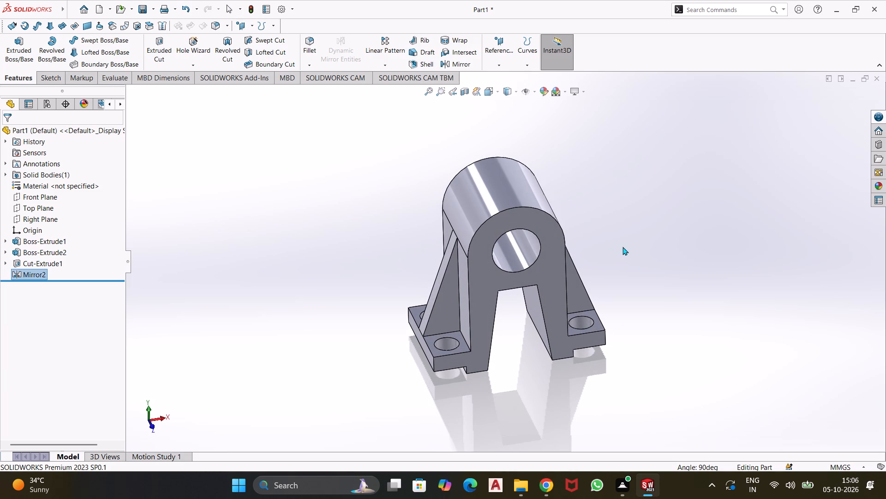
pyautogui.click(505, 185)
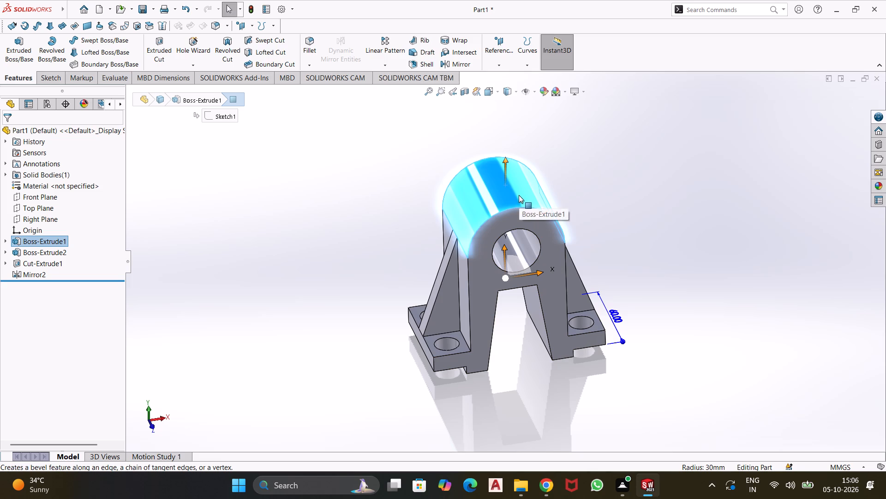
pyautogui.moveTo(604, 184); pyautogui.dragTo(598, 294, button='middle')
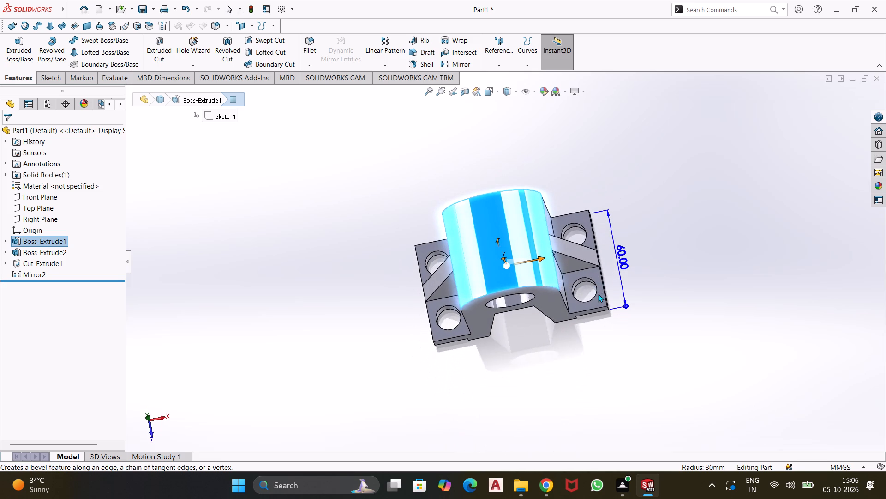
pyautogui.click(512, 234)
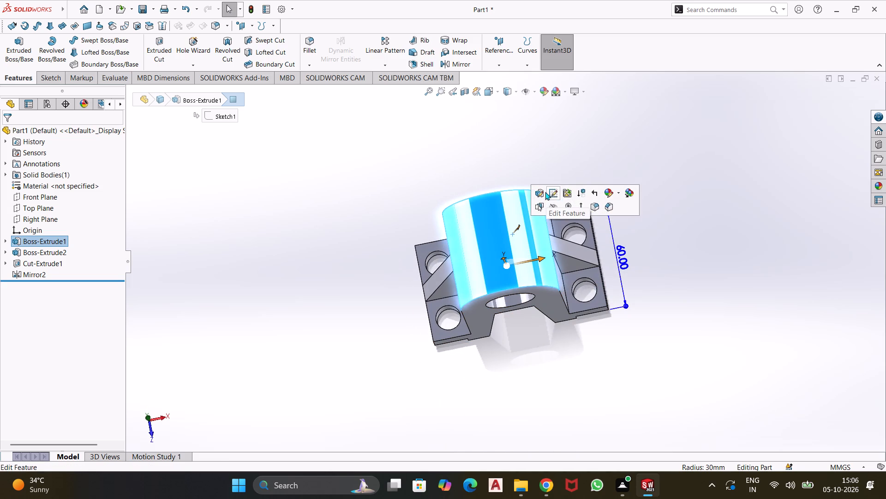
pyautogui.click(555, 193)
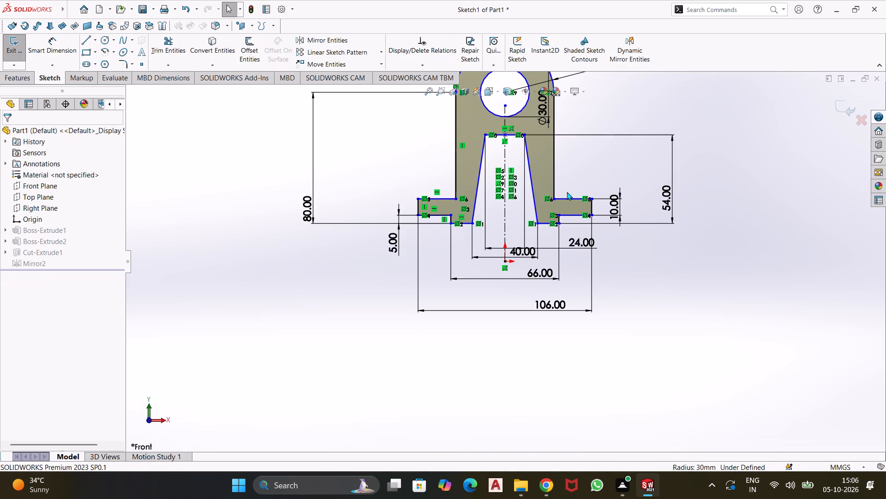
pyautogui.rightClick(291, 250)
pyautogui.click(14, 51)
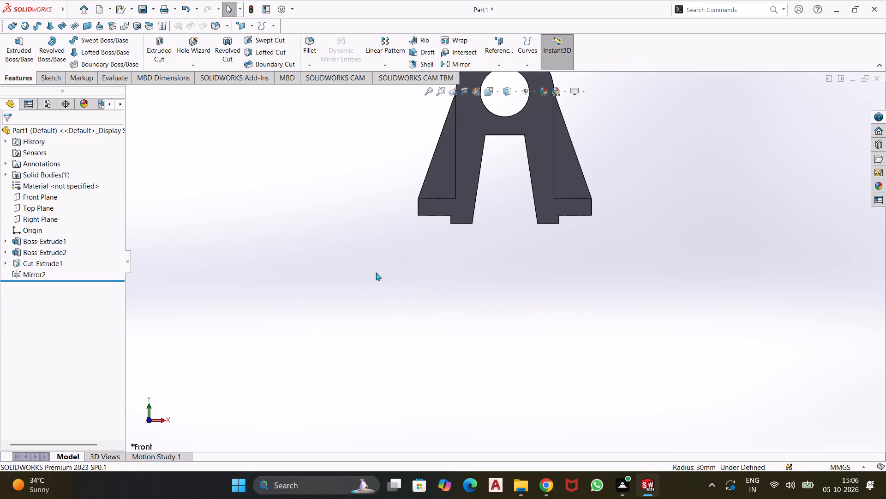
# Sketch a center rectangle about 13 mm by 28 mm on the Top Plane, centred on the origin.
pyautogui.moveTo(399, 256); pyautogui.dragTo(452, 354, button='middle')
pyautogui.scroll(3, 495, 297)
pyautogui.moveTo(539, 219); pyautogui.dragTo(492, 250, button='middle')
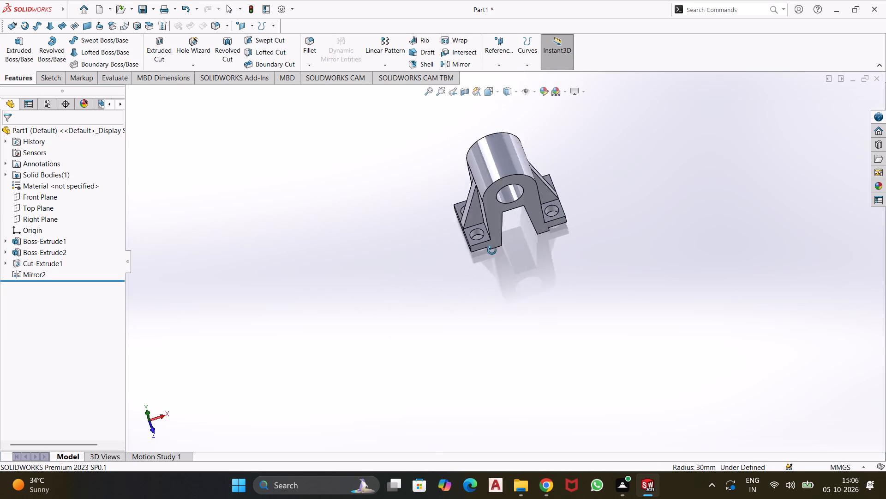
pyautogui.moveTo(492, 250); pyautogui.dragTo(493, 152, button='middle')
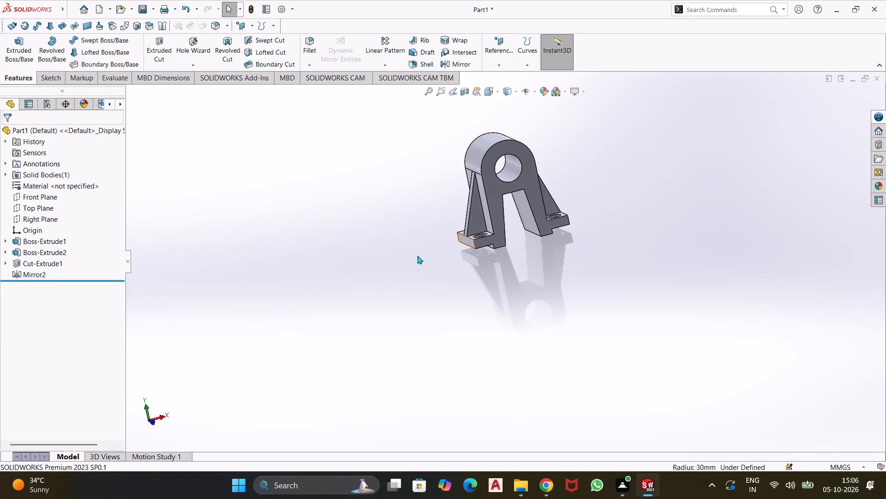
pyautogui.click(33, 213)
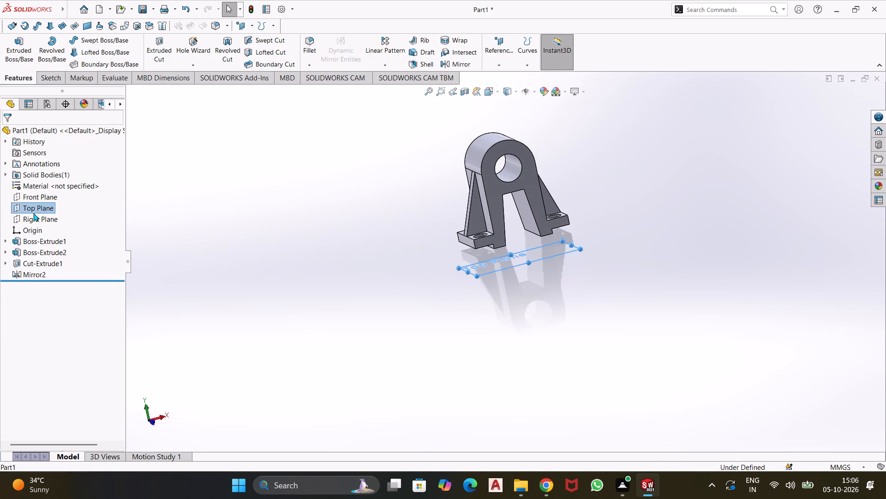
pyautogui.click(44, 206)
pyautogui.click(51, 192)
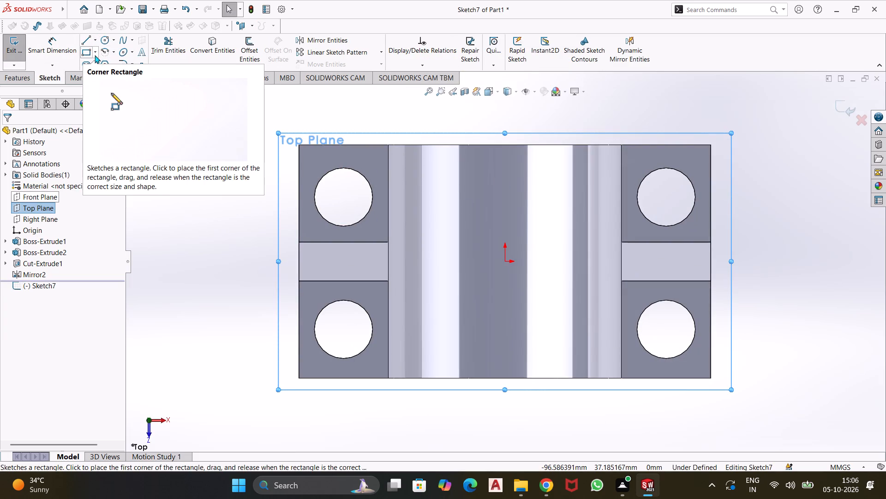
pyautogui.click(96, 50)
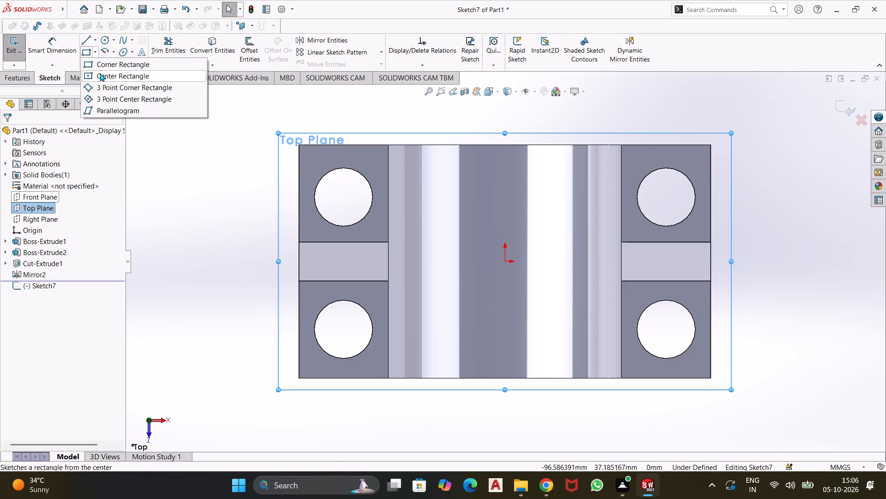
pyautogui.click(100, 73)
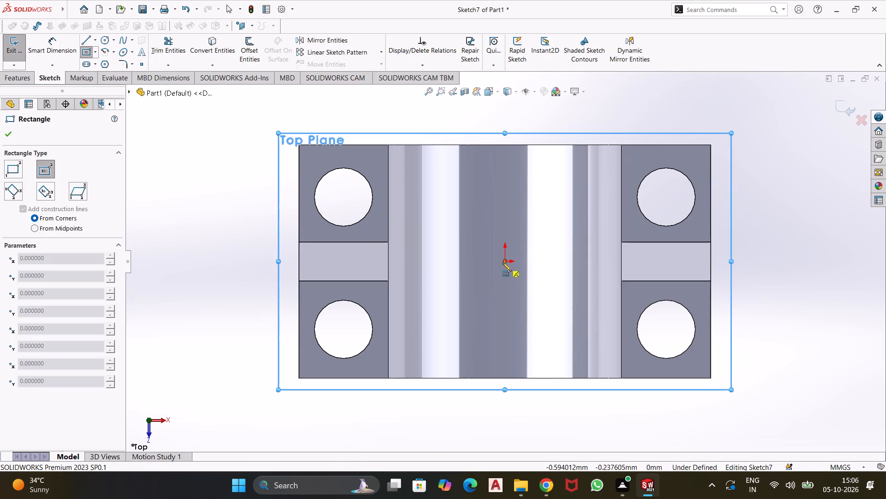
pyautogui.click(505, 262)
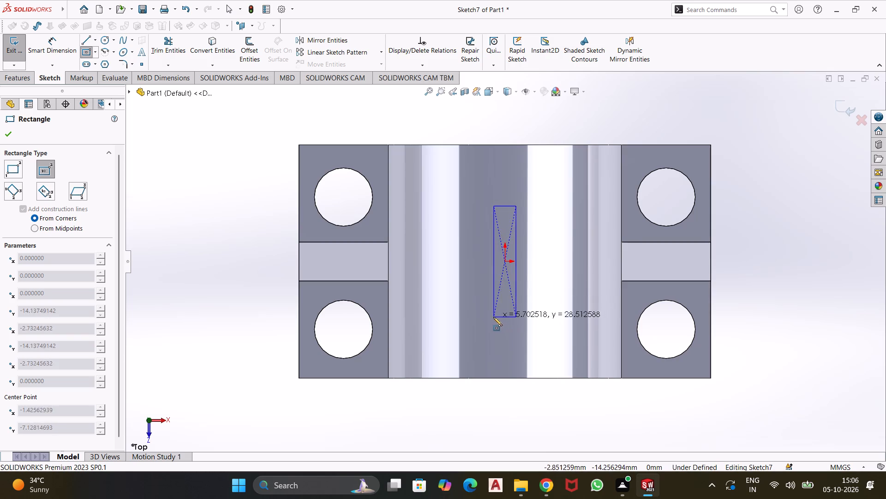
pyautogui.click(479, 315)
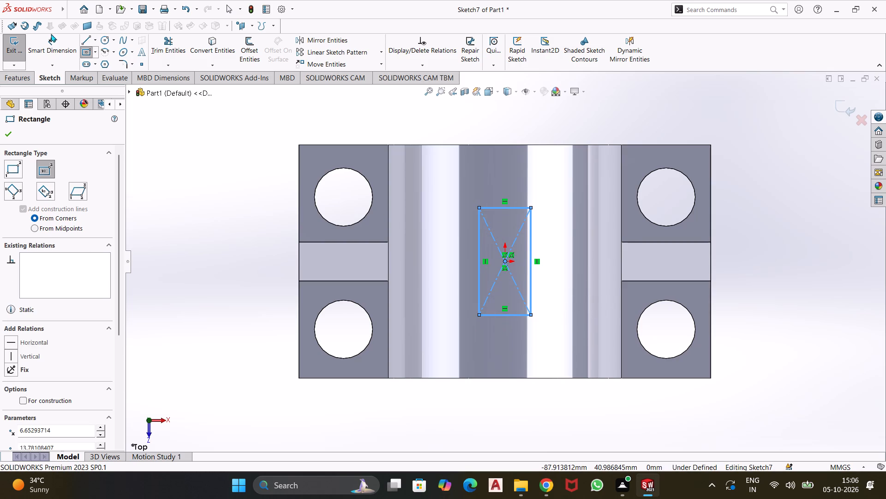
pyautogui.click(497, 209)
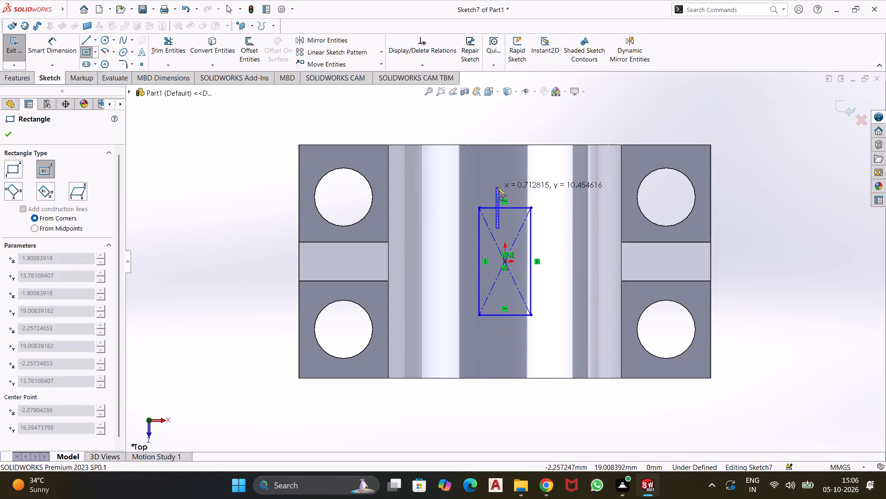
pyautogui.press('Escape')
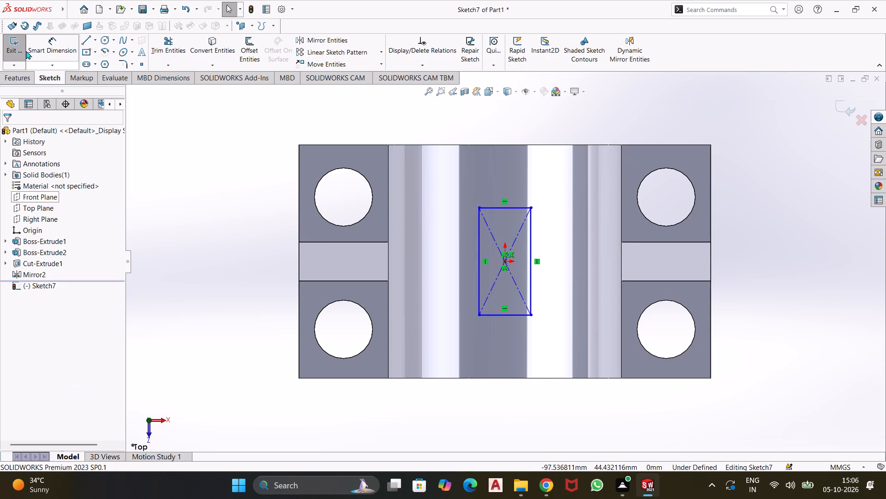
# Dimension the rectangle's short horizontal side as 14 mm.
pyautogui.click(47, 46)
pyautogui.click(488, 206)
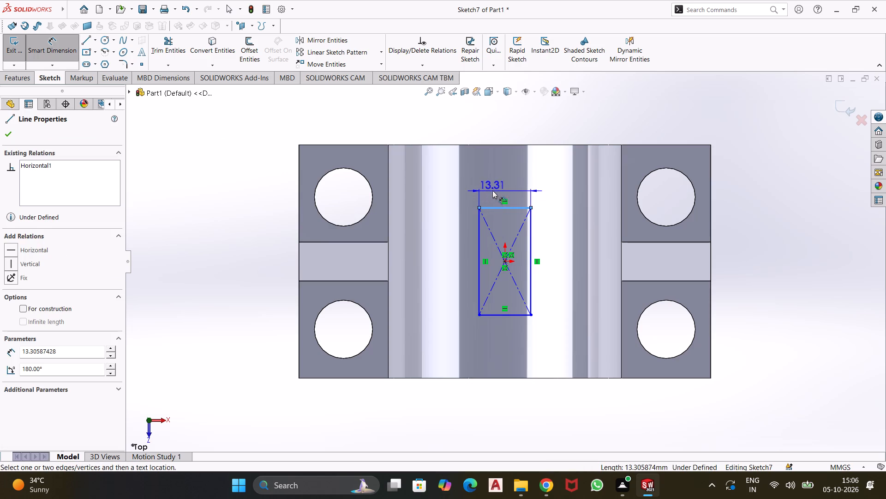
pyautogui.click(493, 190)
pyautogui.write('14')
pyautogui.press('Return')
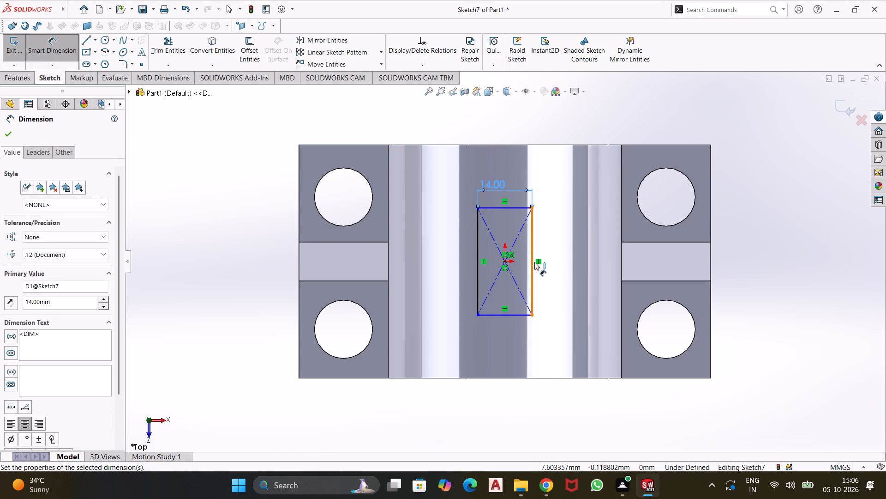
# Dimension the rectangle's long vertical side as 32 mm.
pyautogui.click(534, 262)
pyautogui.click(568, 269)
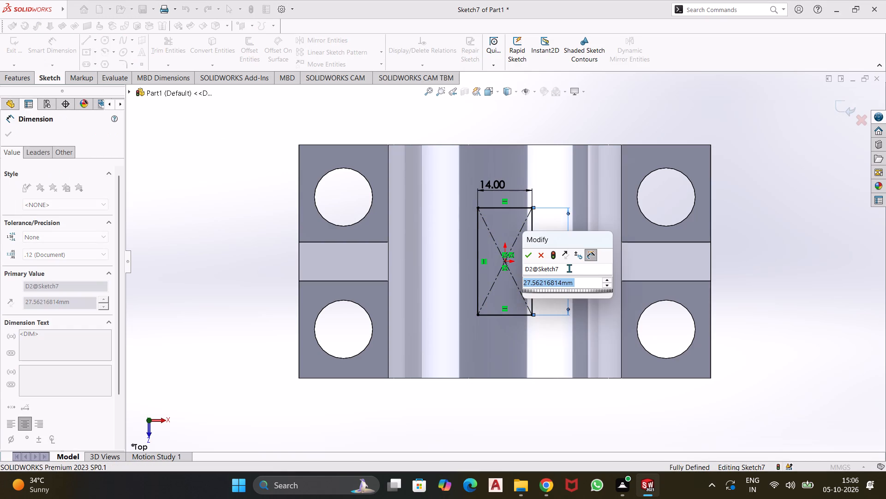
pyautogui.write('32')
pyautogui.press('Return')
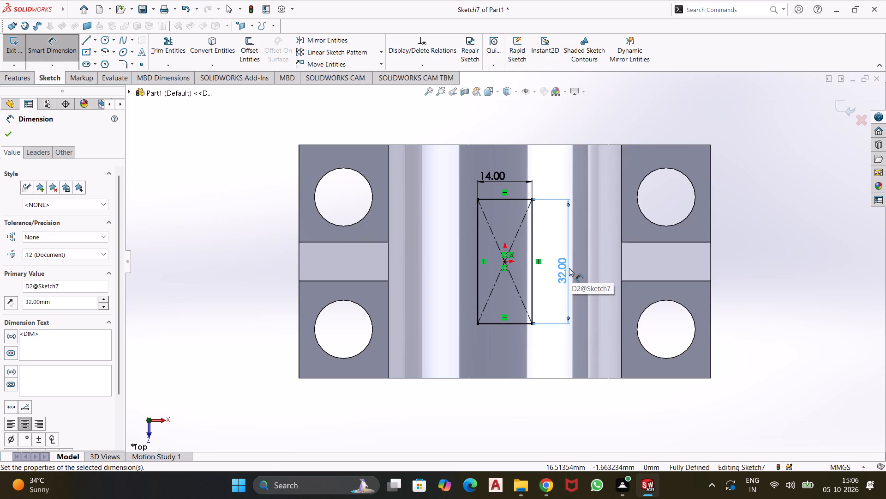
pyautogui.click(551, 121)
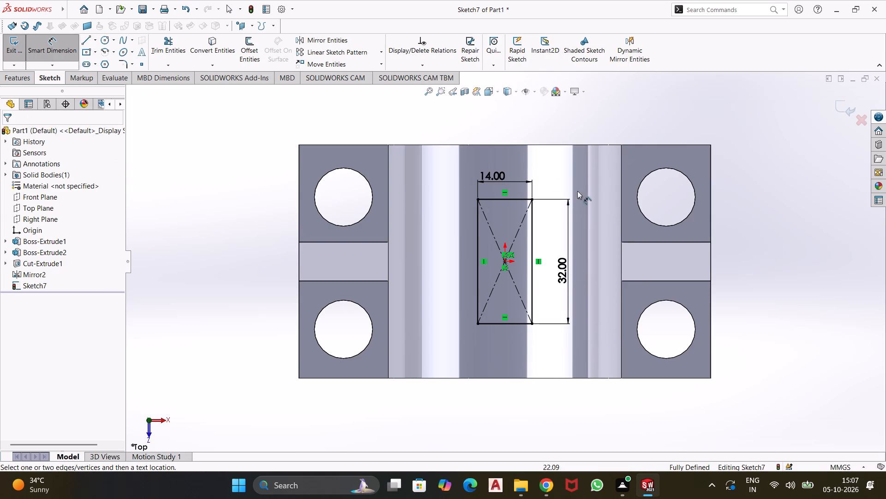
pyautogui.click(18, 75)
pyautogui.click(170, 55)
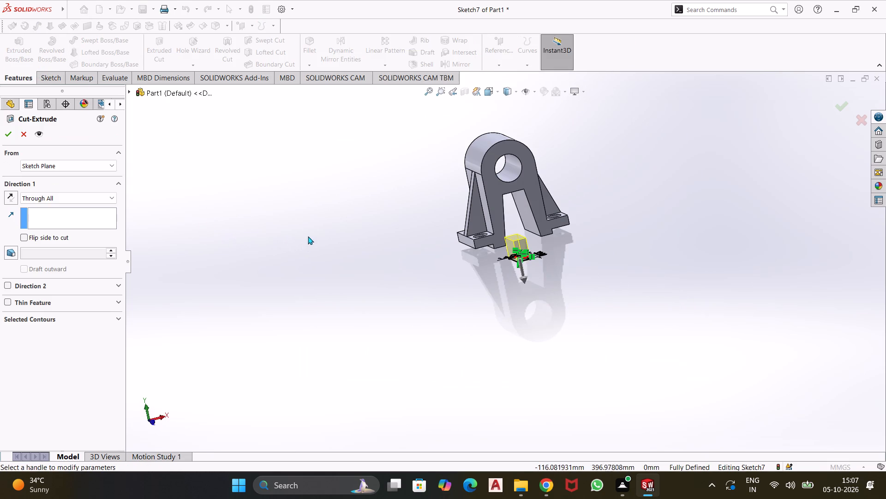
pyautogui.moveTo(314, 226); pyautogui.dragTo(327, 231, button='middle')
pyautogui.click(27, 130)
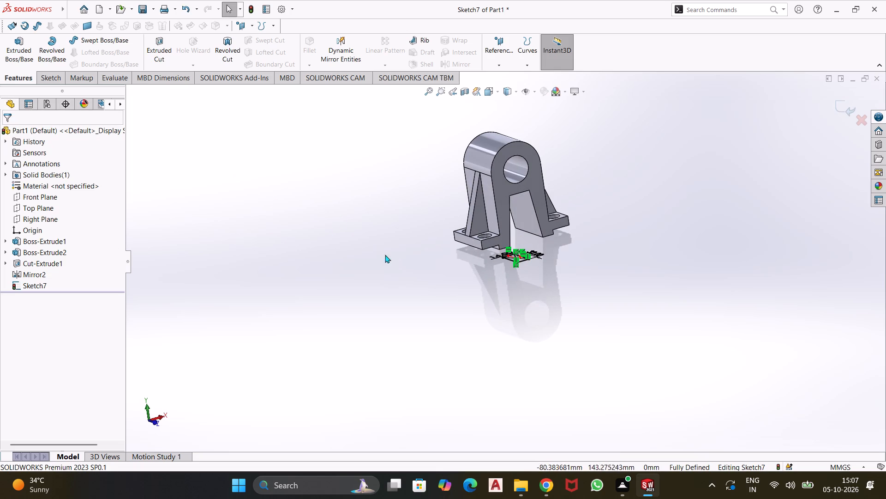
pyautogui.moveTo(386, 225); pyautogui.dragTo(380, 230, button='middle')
# Exit the center rectangle sketch on the Top Plane and delete it from the part.
pyautogui.click(40, 284)
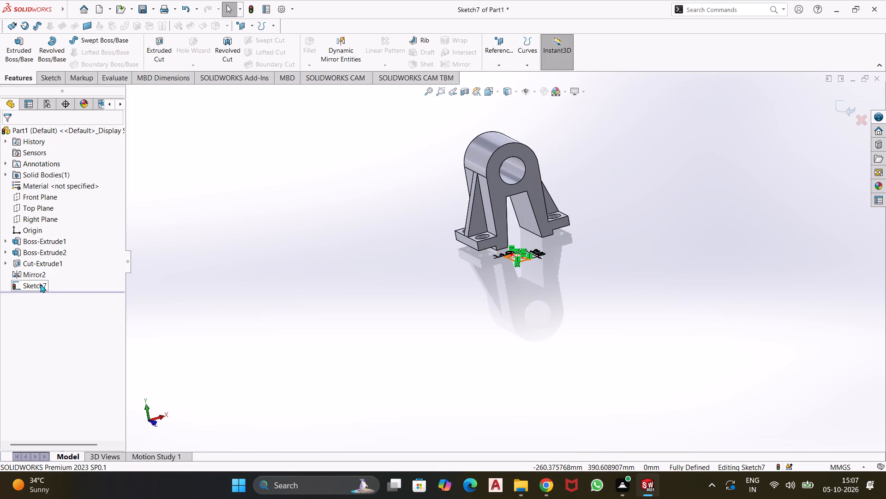
pyautogui.click(64, 270)
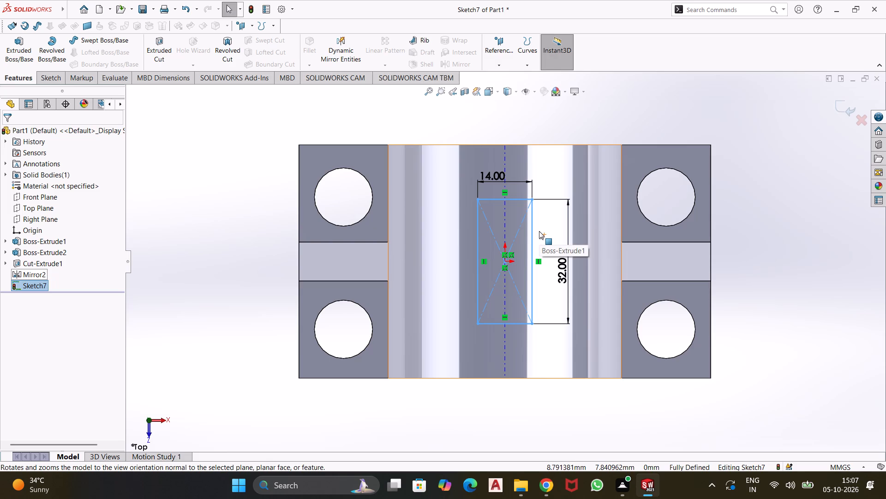
pyautogui.rightClick(36, 288)
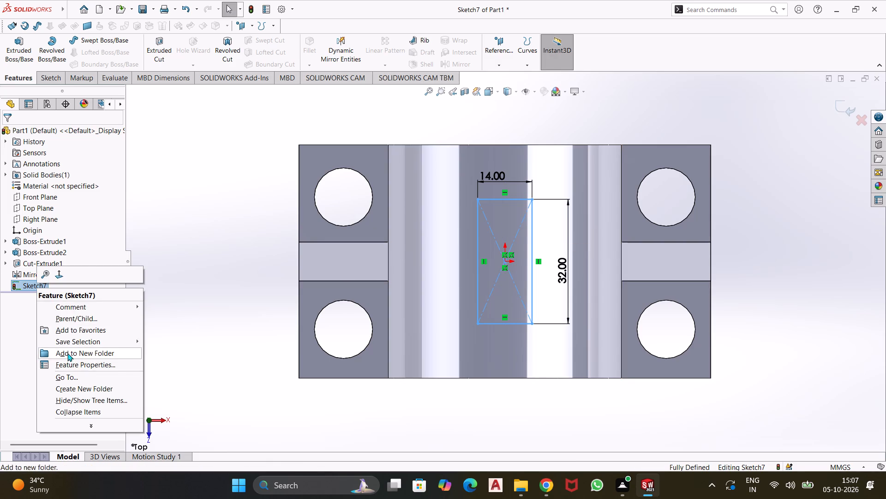
pyautogui.click(14, 322)
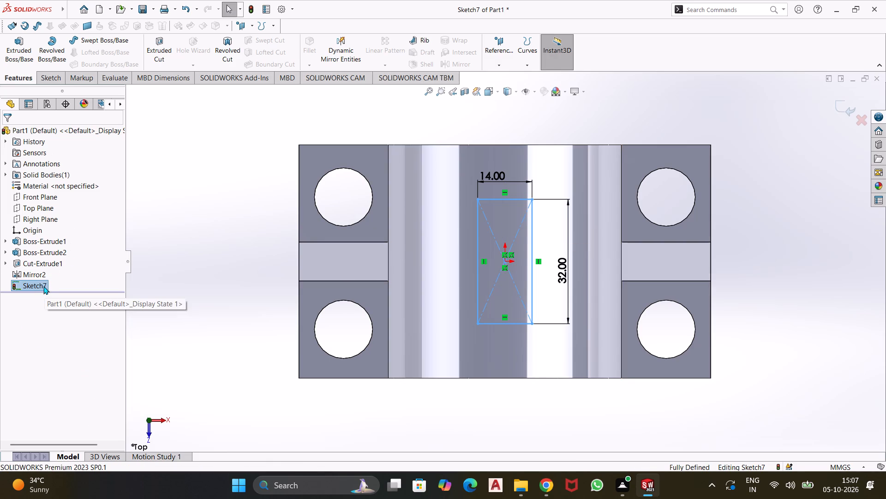
pyautogui.click(846, 109)
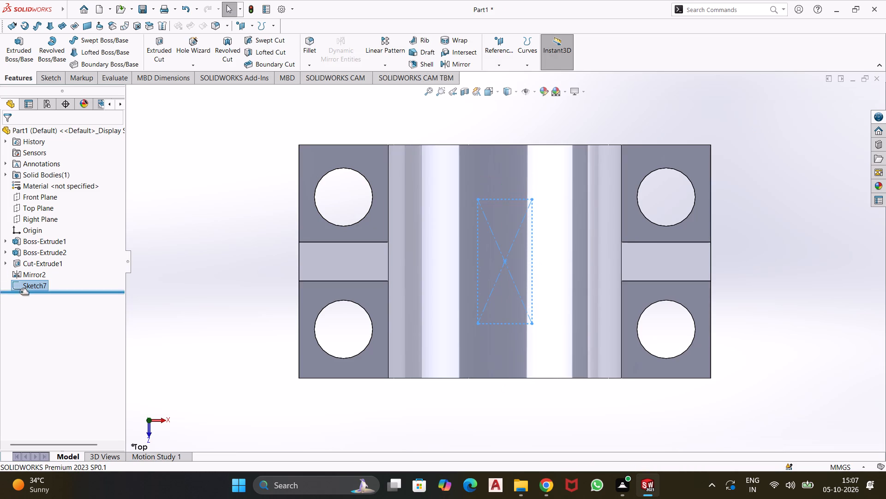
pyautogui.rightClick(40, 289)
pyautogui.click(65, 353)
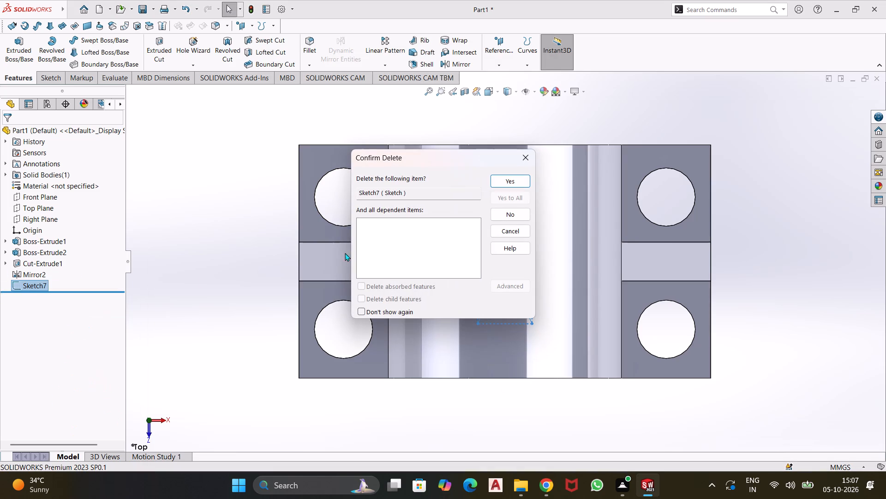
pyautogui.click(523, 184)
# Set up a reference plane parallel to the Top Plane, offset 100 mm upward through the bracket.
pyautogui.click(35, 209)
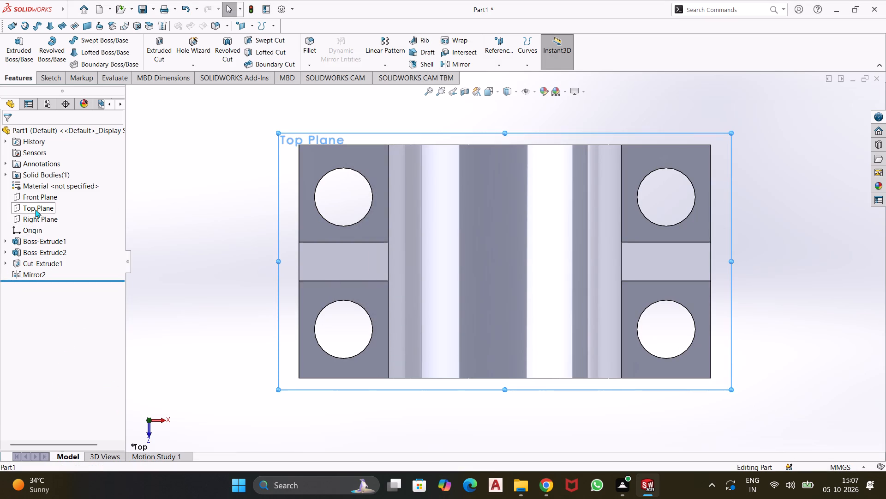
pyautogui.click(141, 231)
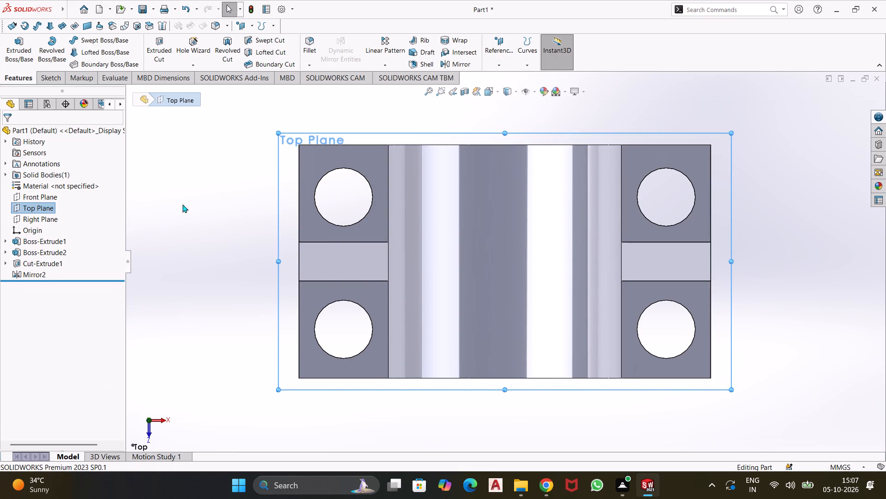
pyautogui.click(527, 68)
pyautogui.click(503, 69)
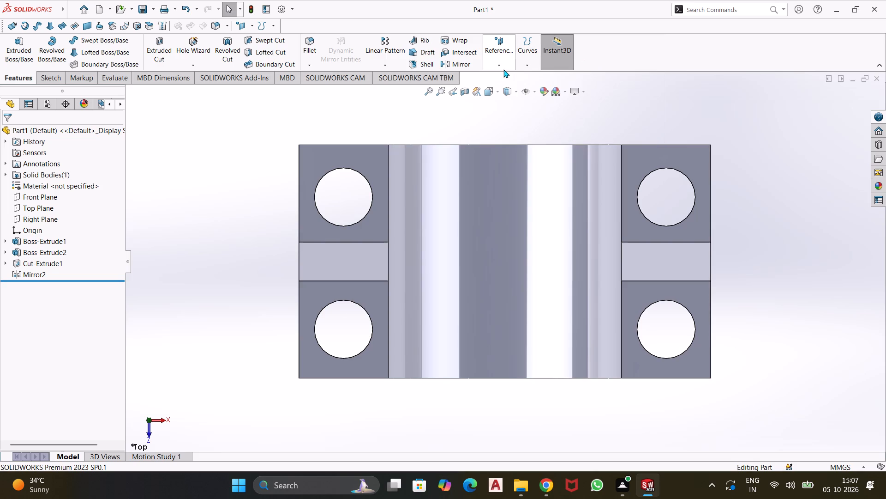
pyautogui.click(503, 69)
pyautogui.click(500, 67)
pyautogui.click(510, 74)
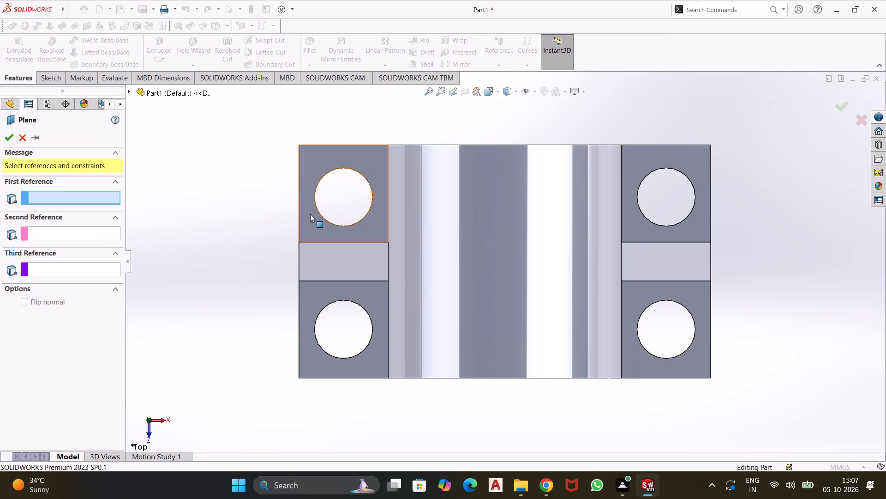
pyautogui.click(128, 91)
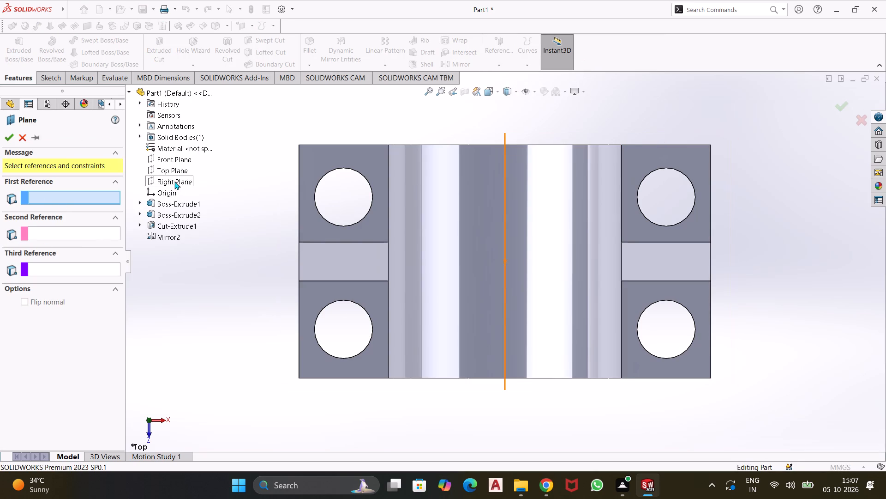
pyautogui.click(175, 172)
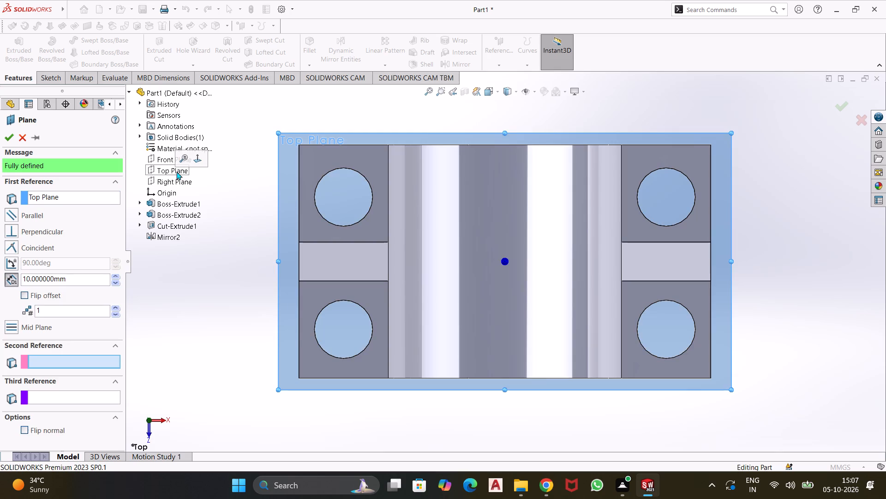
pyautogui.moveTo(162, 323); pyautogui.dragTo(183, 249, button='middle')
pyautogui.scroll(5, 220, 269)
pyautogui.moveTo(240, 296); pyautogui.dragTo(236, 224, button='middle')
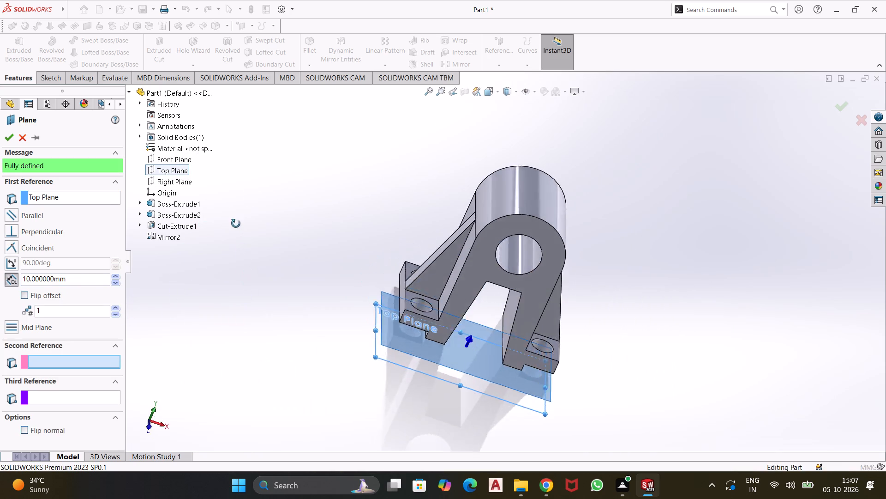
pyautogui.moveTo(236, 224); pyautogui.dragTo(224, 148, button='middle')
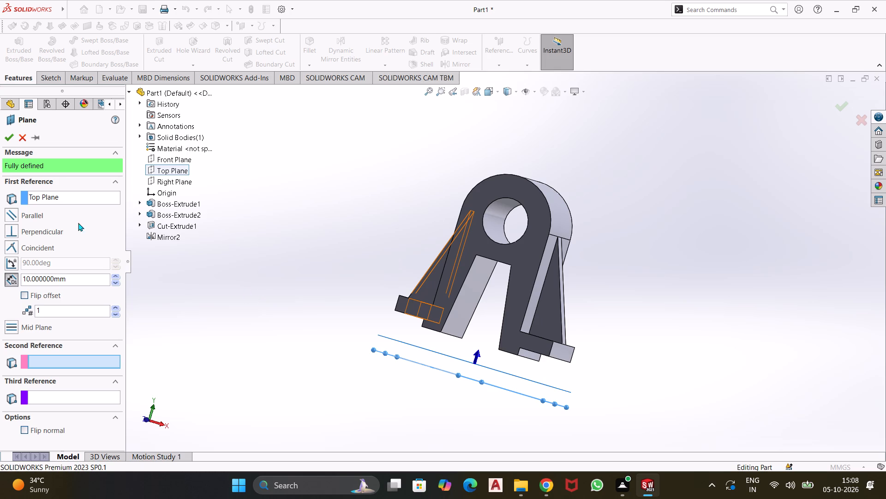
pyautogui.click(24, 294)
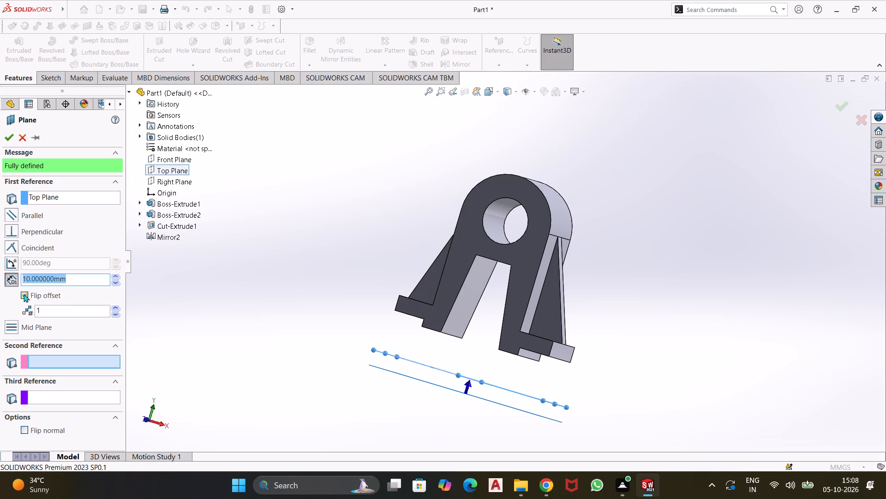
pyautogui.click(24, 294)
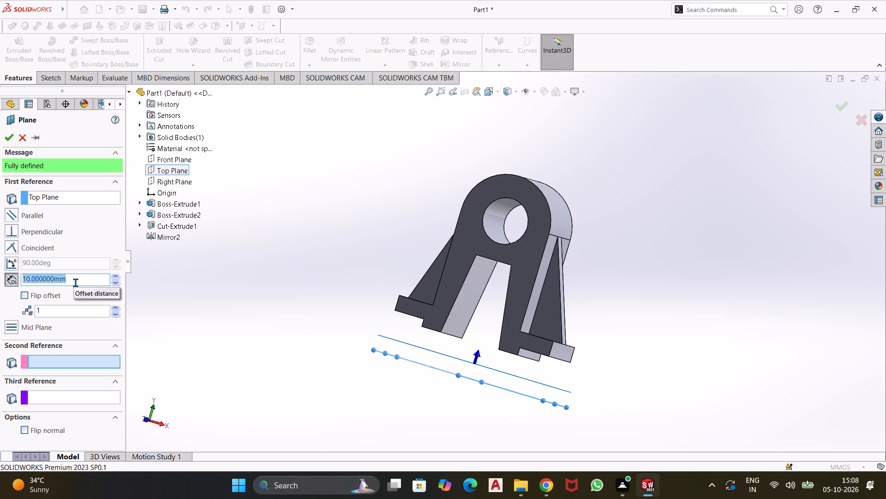
pyautogui.write('100')
pyautogui.press('Return')
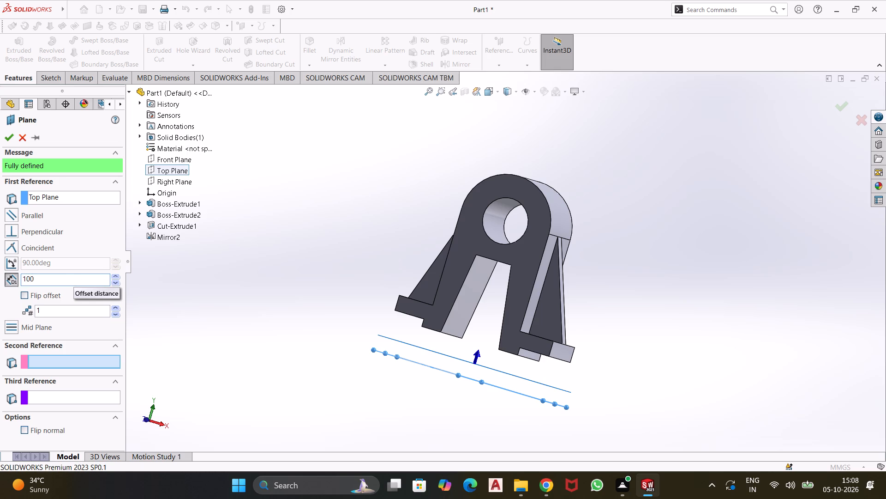
# Raise the reference plane's offset, trying 120 mm and settling on 130 mm, and create the plane.
pyautogui.press('BackSpace')
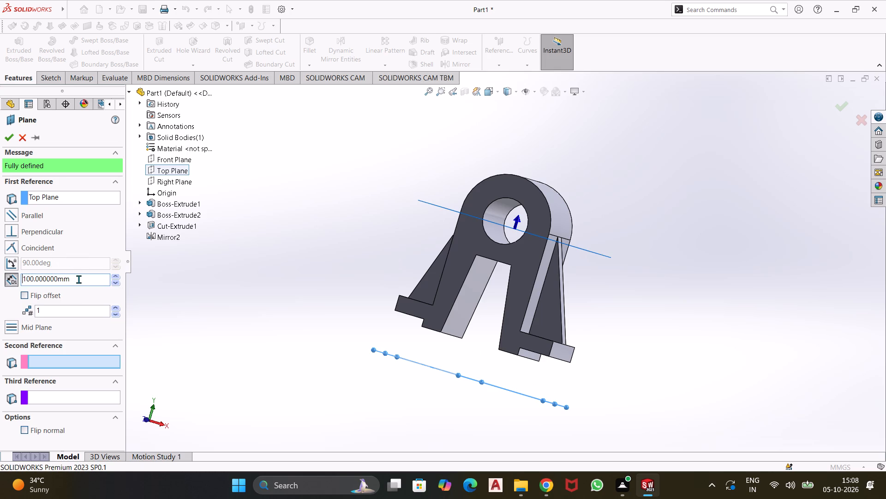
pyautogui.doubleClick(78, 279)
pyautogui.write('120')
pyautogui.press('Return')
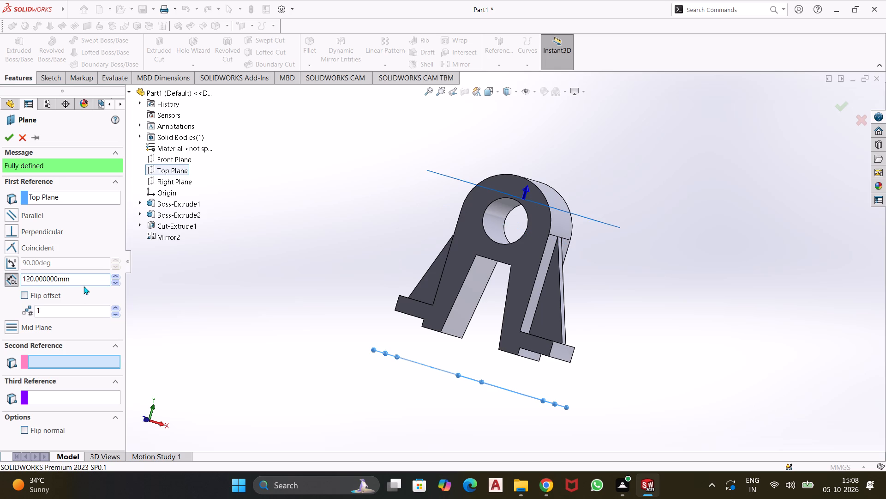
pyautogui.doubleClick(86, 281)
pyautogui.write('130')
pyautogui.press('Return')
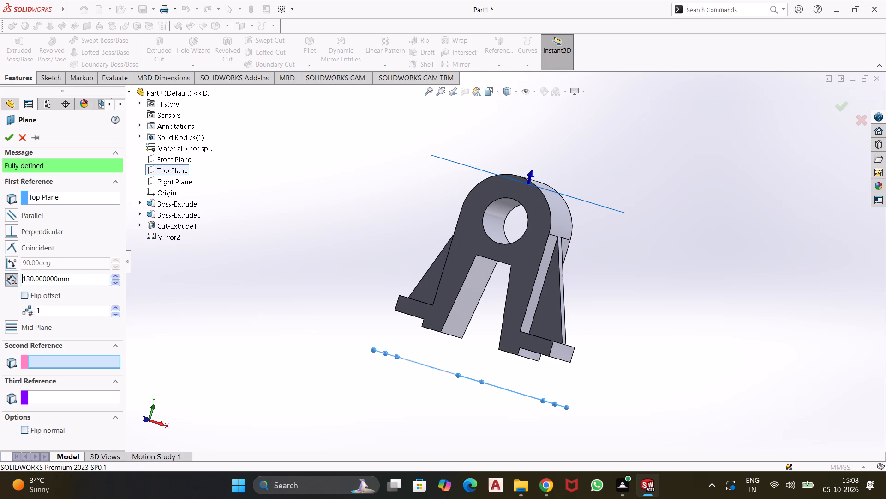
pyautogui.press('Return')
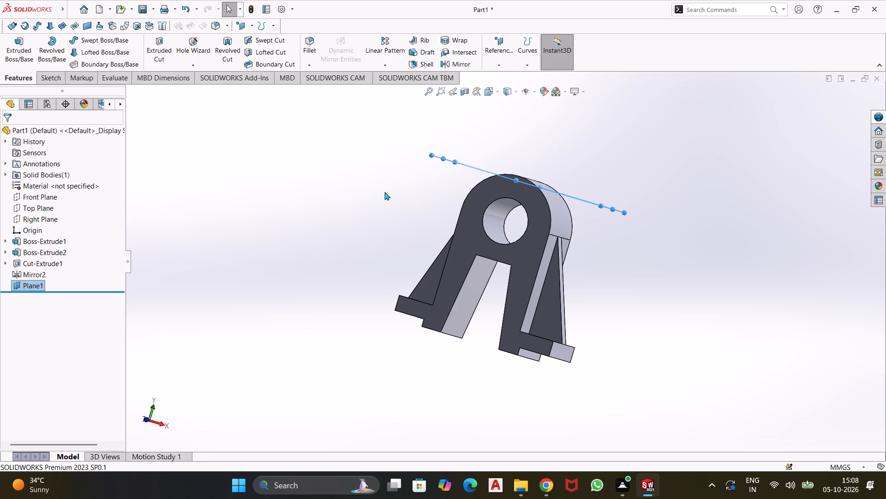
# Edit the reference plane's offset above the Top Plane, trying 150 mm and 140 mm and settling on 135 mm.
pyautogui.click(28, 290)
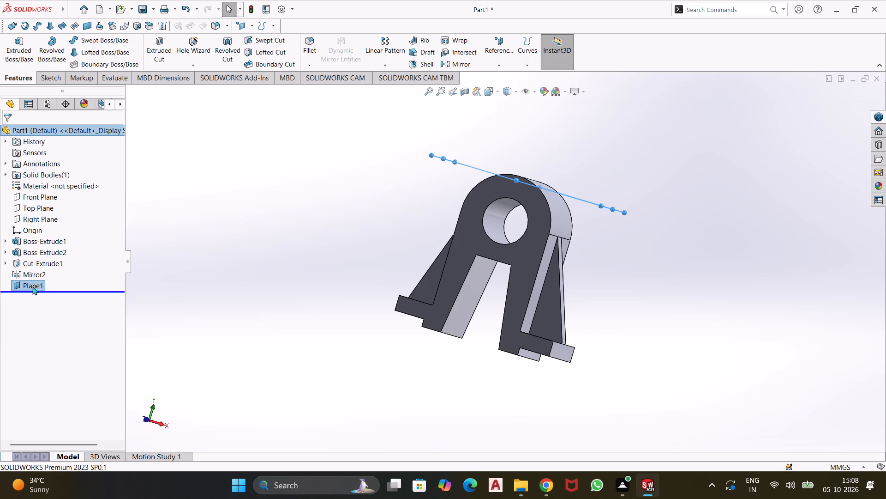
pyautogui.click(32, 286)
pyautogui.click(41, 264)
pyautogui.click(43, 289)
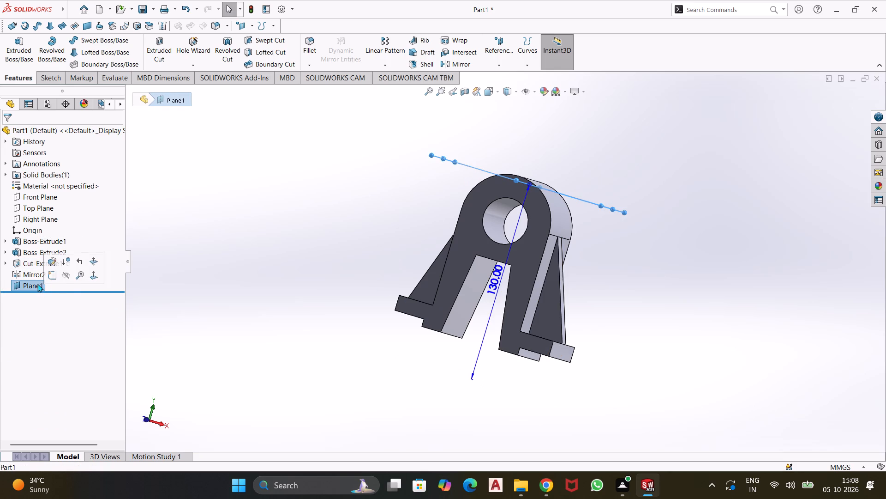
pyautogui.click(51, 264)
pyautogui.doubleClick(81, 281)
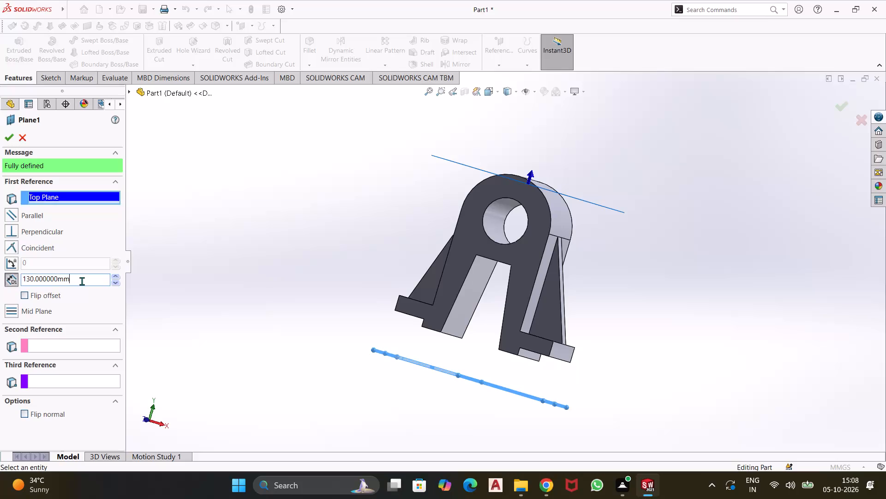
pyautogui.write('16')
pyautogui.press('BackSpace')
pyautogui.write('50')
pyautogui.press('Return')
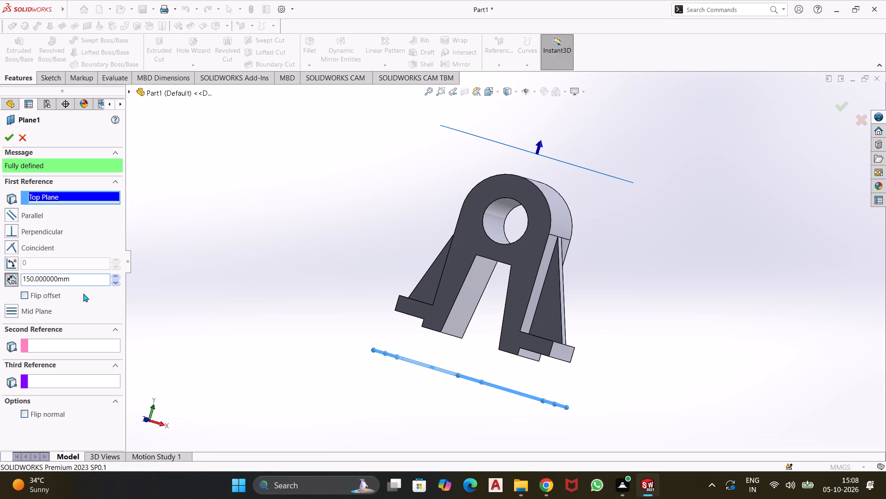
pyautogui.doubleClick(81, 282)
pyautogui.write('140')
pyautogui.press('Return')
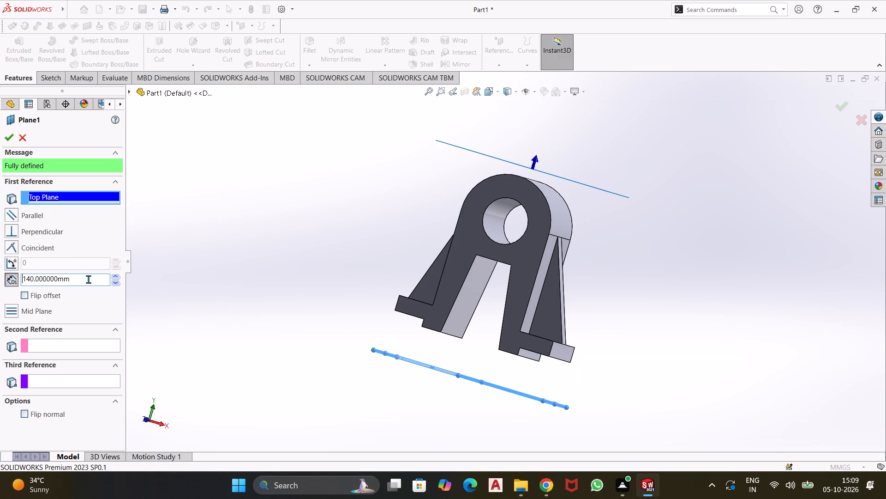
pyautogui.doubleClick(88, 280)
pyautogui.write('135')
pyautogui.press('Return')
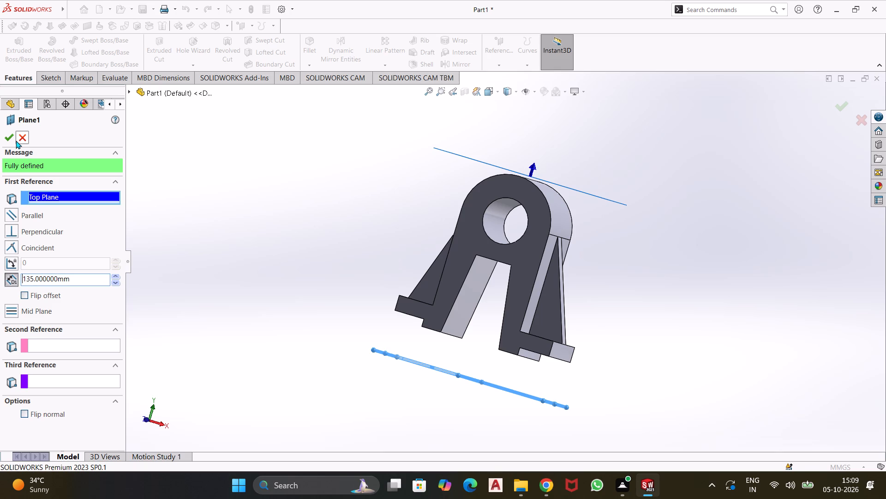
pyautogui.click(11, 140)
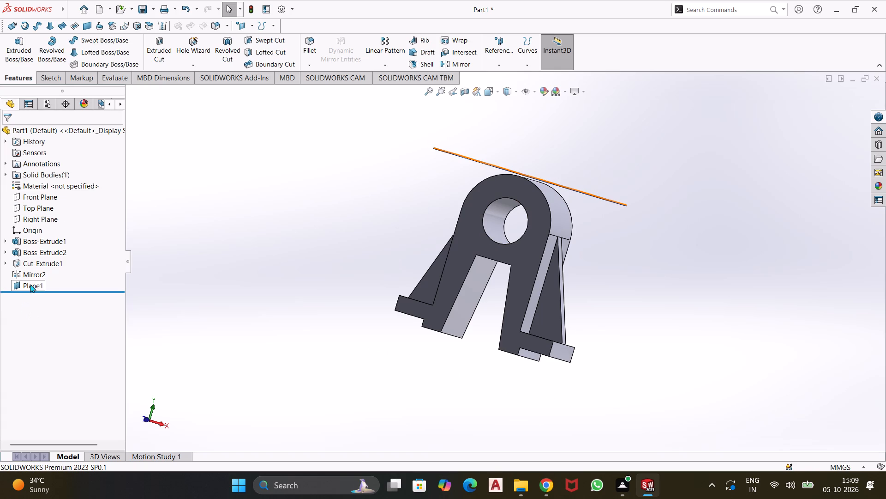
# Sketch a center rectangle about 17 mm wide and 33 mm long on the offset plane, centred on the origin.
pyautogui.click(41, 289)
pyautogui.click(49, 276)
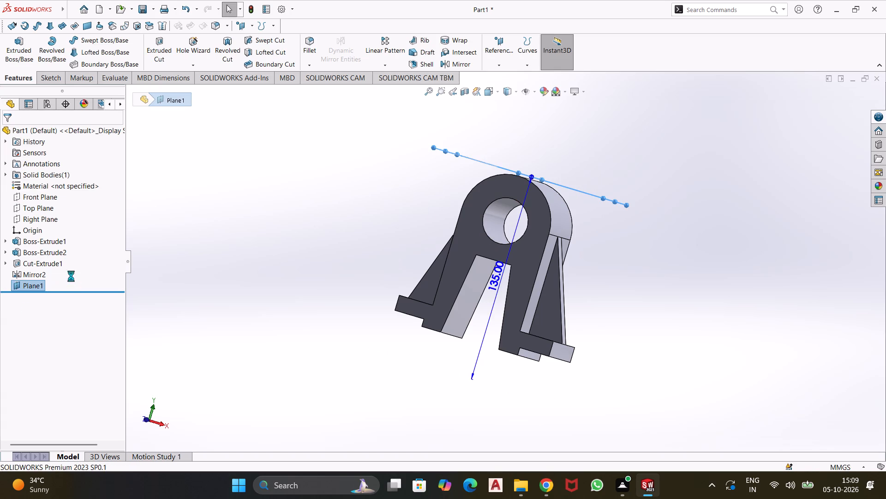
pyautogui.click(88, 50)
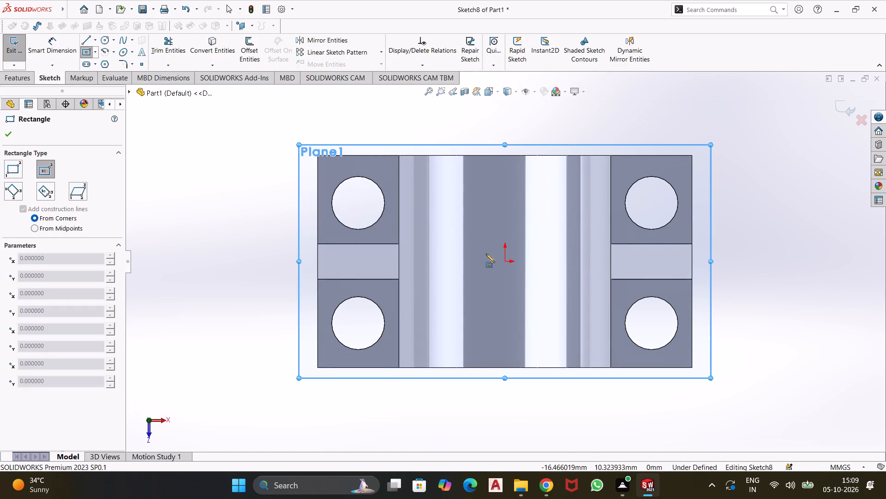
pyautogui.click(506, 263)
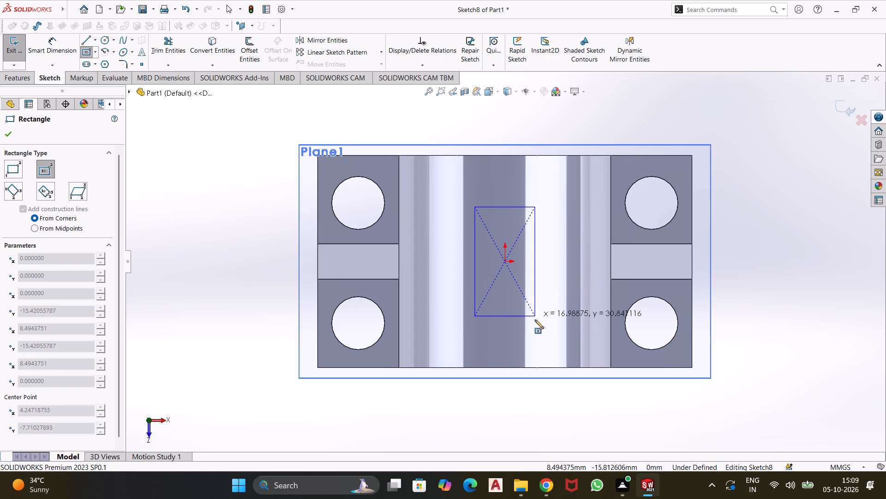
pyautogui.click(535, 321)
# Dimension the rectangle's short horizontal side and long vertical side.
pyautogui.click(65, 49)
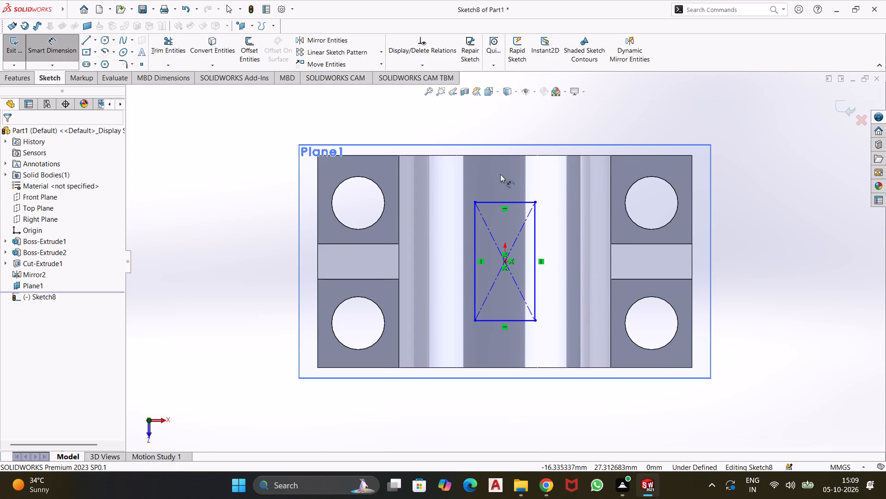
pyautogui.click(512, 203)
pyautogui.click(509, 189)
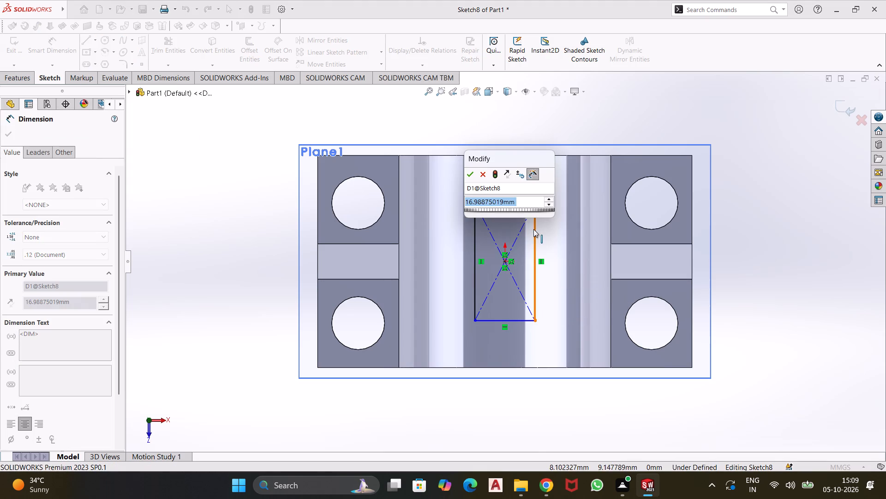
pyautogui.click(467, 175)
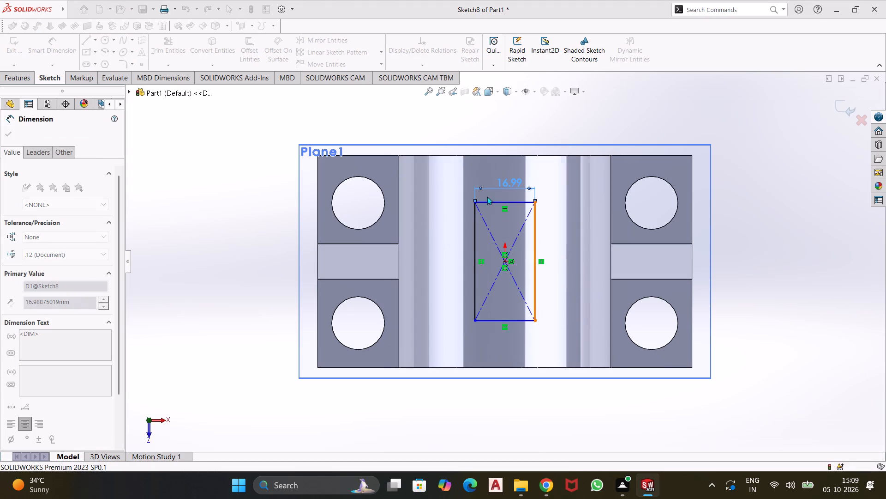
pyautogui.click(534, 239)
pyautogui.click(552, 240)
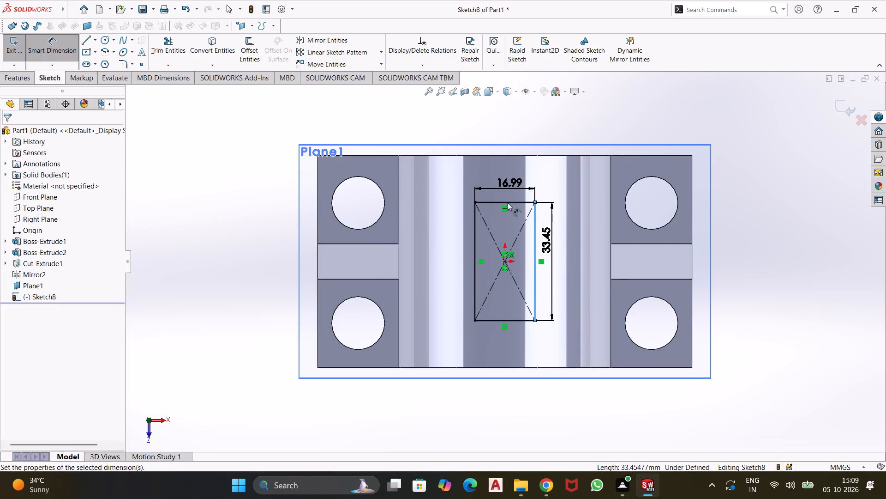
# Set the rectangle's width to 14 mm and its length to 32 mm.
pyautogui.doubleClick(501, 183)
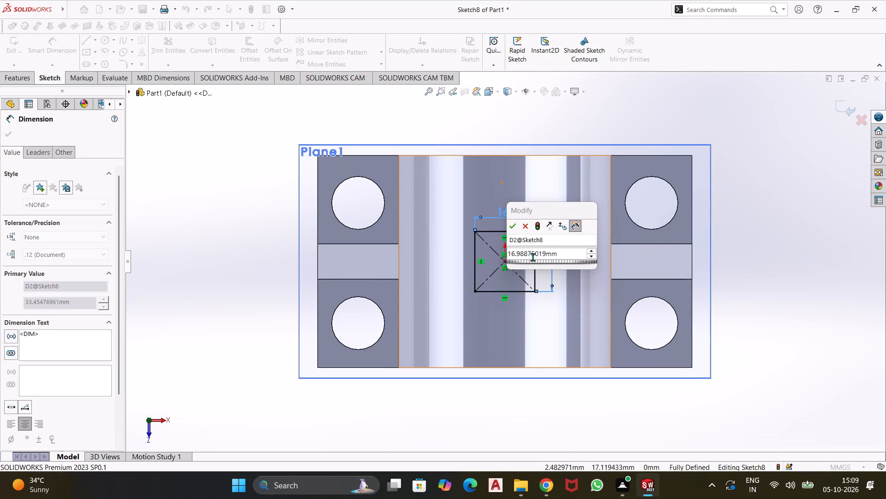
pyautogui.click(526, 226)
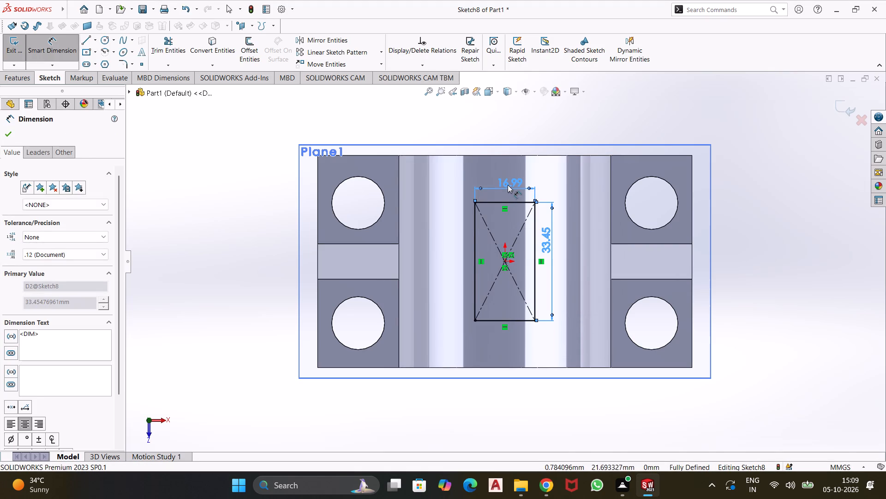
pyautogui.doubleClick(508, 185)
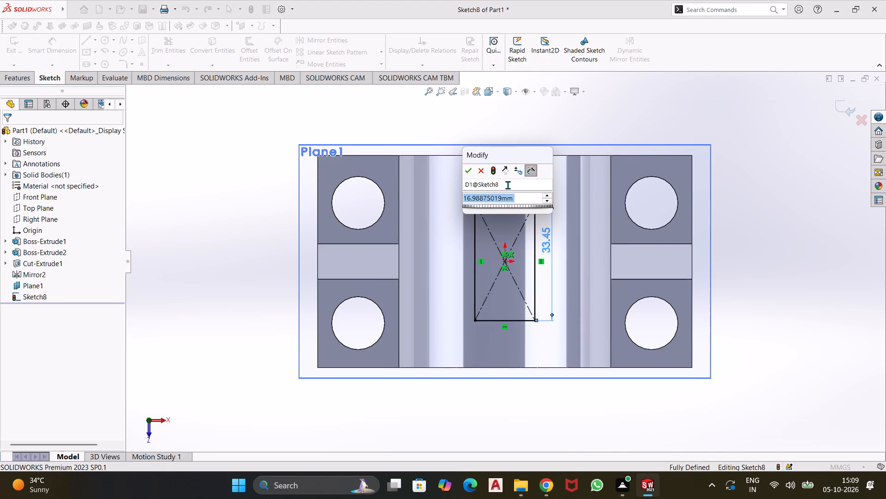
pyautogui.write('14')
pyautogui.press('Return')
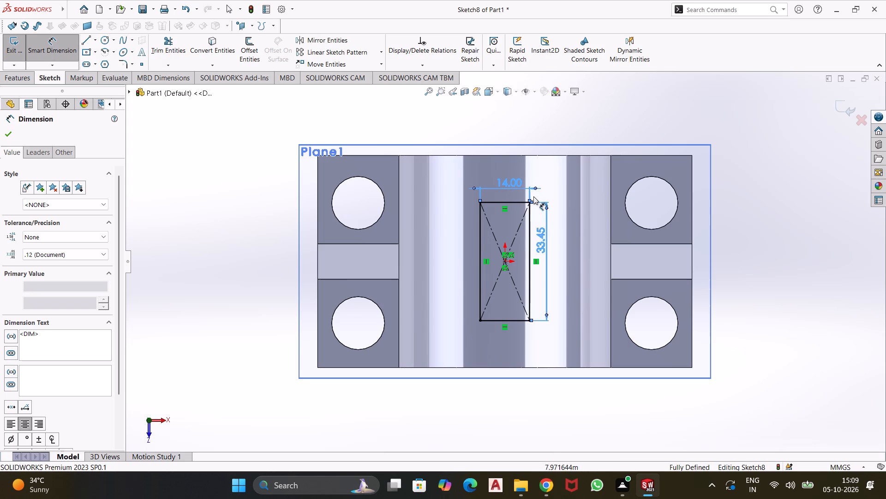
pyautogui.doubleClick(539, 231)
pyautogui.doubleClick(540, 236)
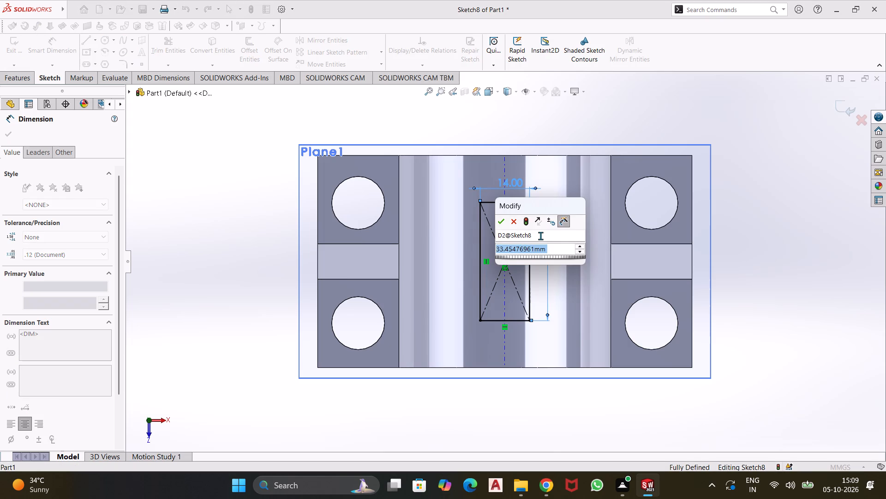
pyautogui.write('32')
pyautogui.press('Return')
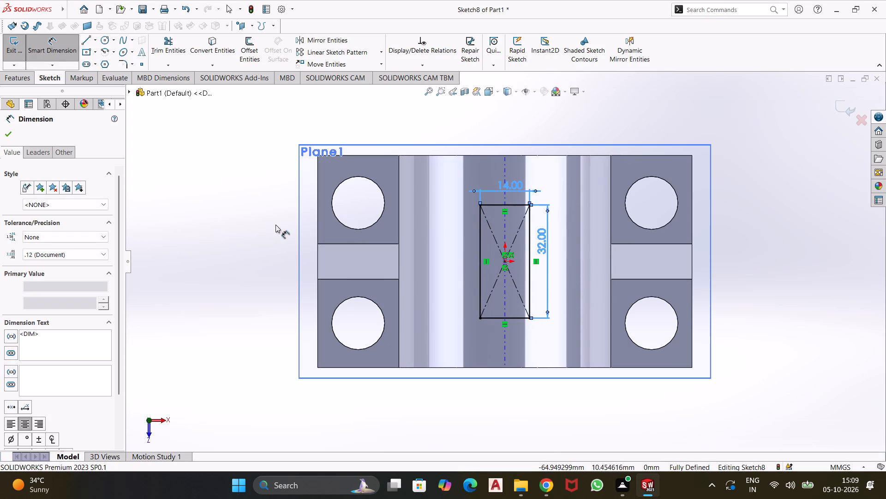
# Cut the rectangle down into the rounded top of the bracket with a Blind Extruded Cut 30 mm deep.
pyautogui.click(21, 79)
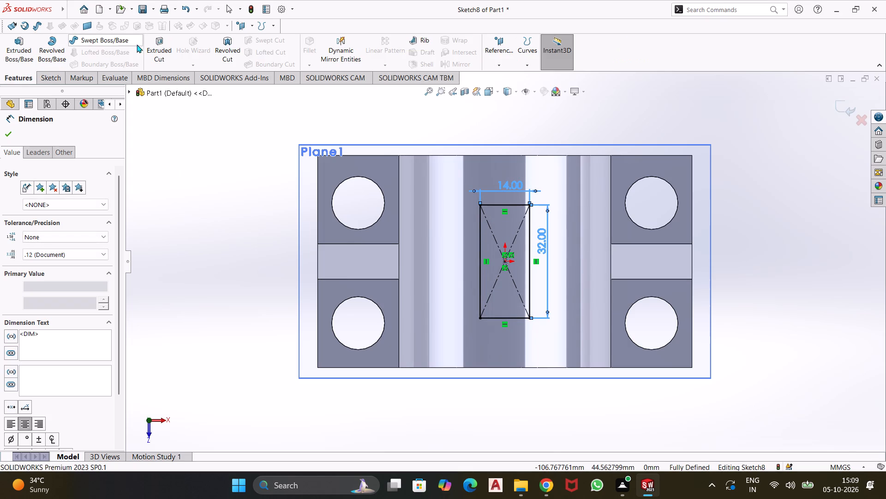
pyautogui.click(155, 46)
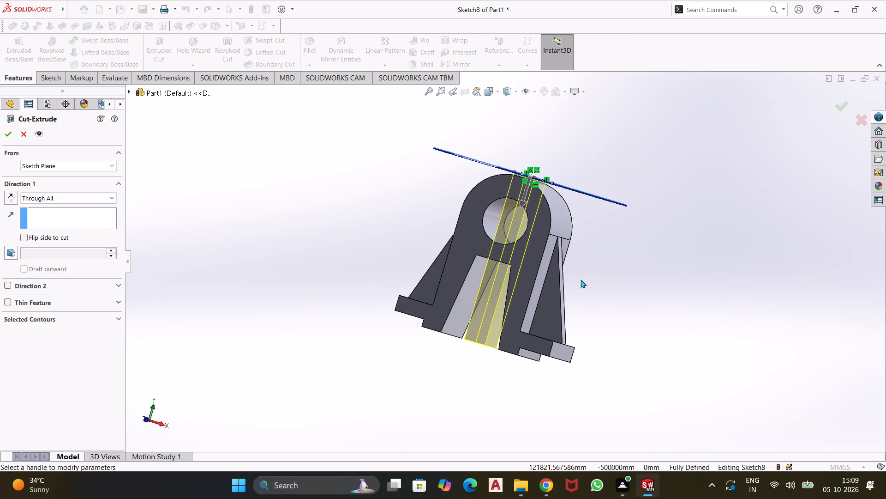
pyautogui.click(92, 196)
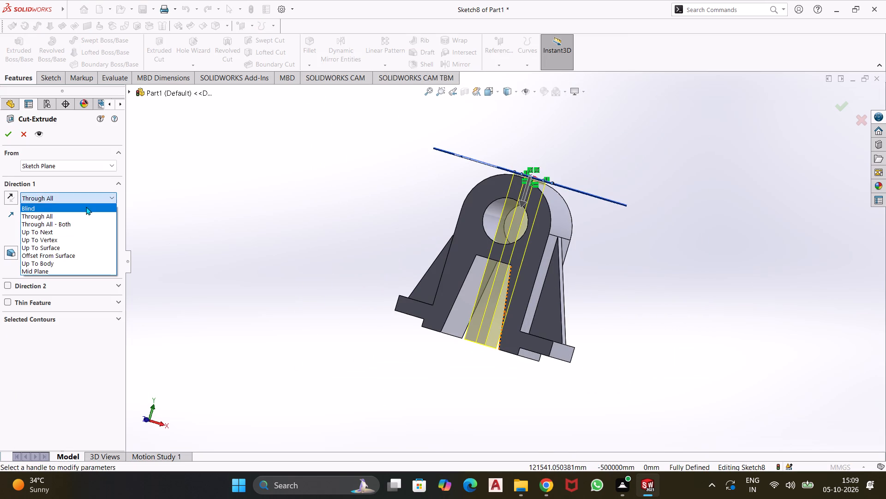
pyautogui.click(86, 207)
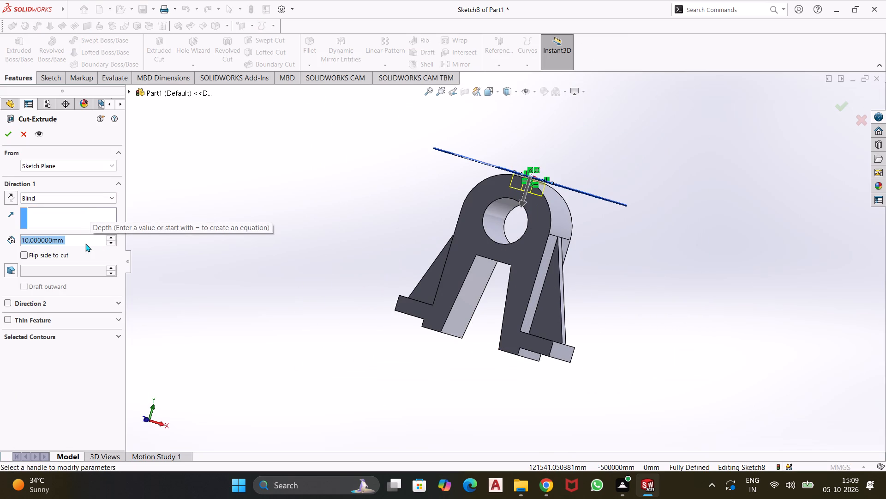
pyautogui.write('30')
pyautogui.press('Return')
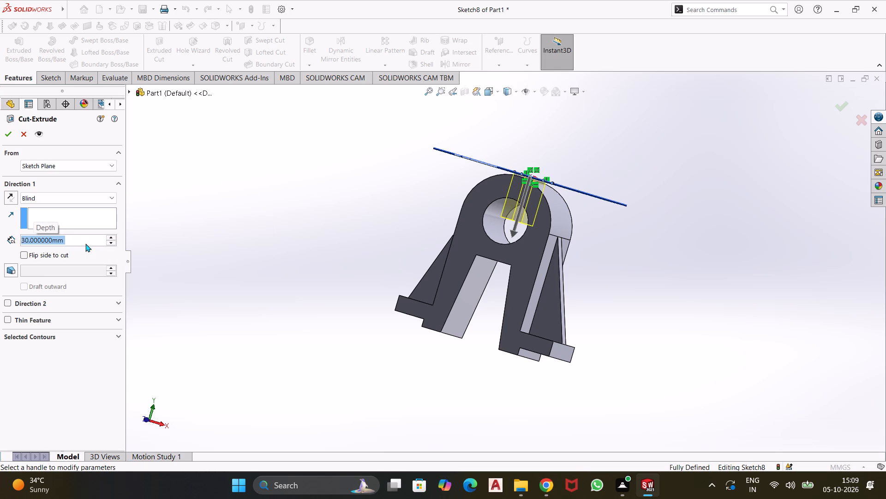
pyautogui.moveTo(252, 352); pyautogui.dragTo(263, 355, button='middle')
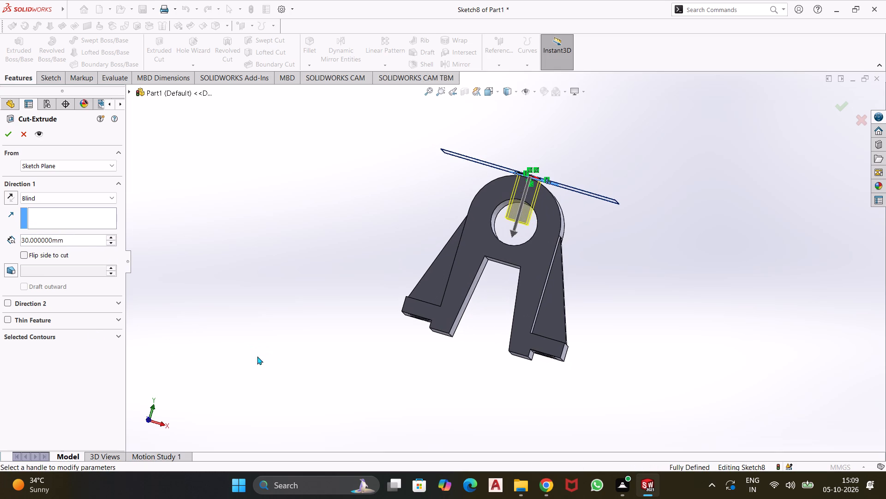
pyautogui.click(838, 105)
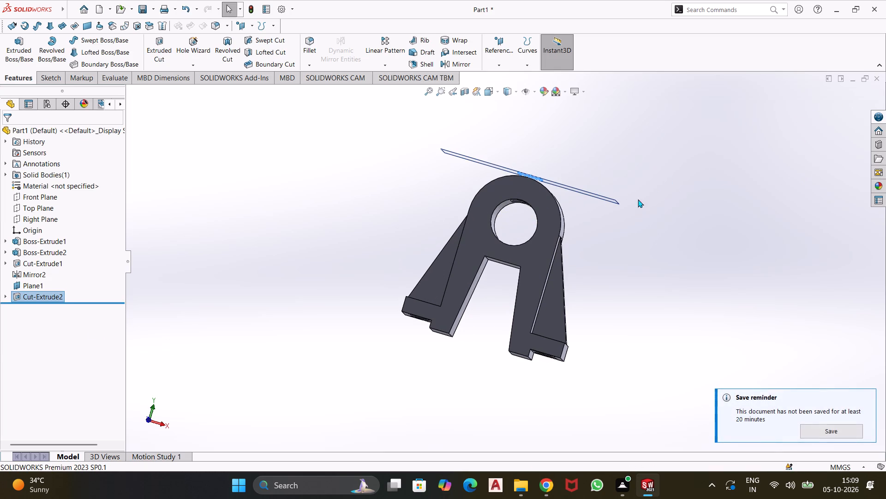
# Hide the offset reference plane above the bracket.
pyautogui.rightClick(31, 287)
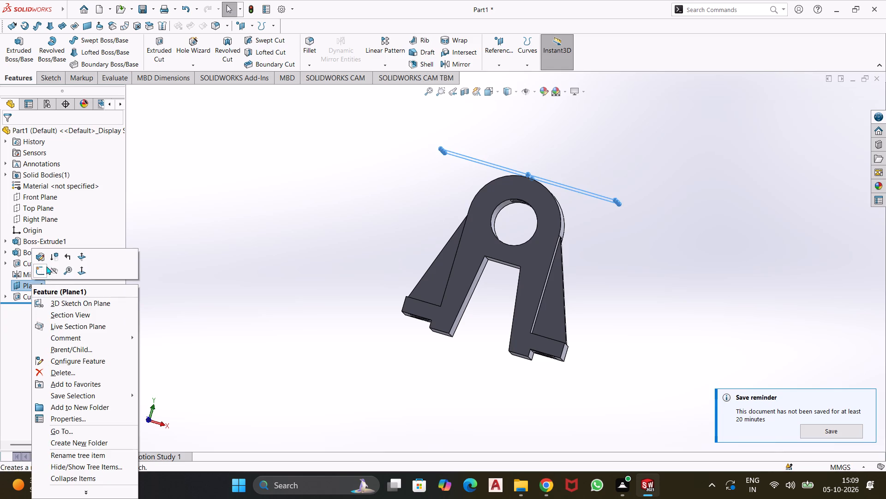
pyautogui.click(50, 274)
# Dismiss the save reminder and examine the rectangular cut and bore from above and below the bracket.
pyautogui.moveTo(341, 237); pyautogui.dragTo(358, 296, button='middle')
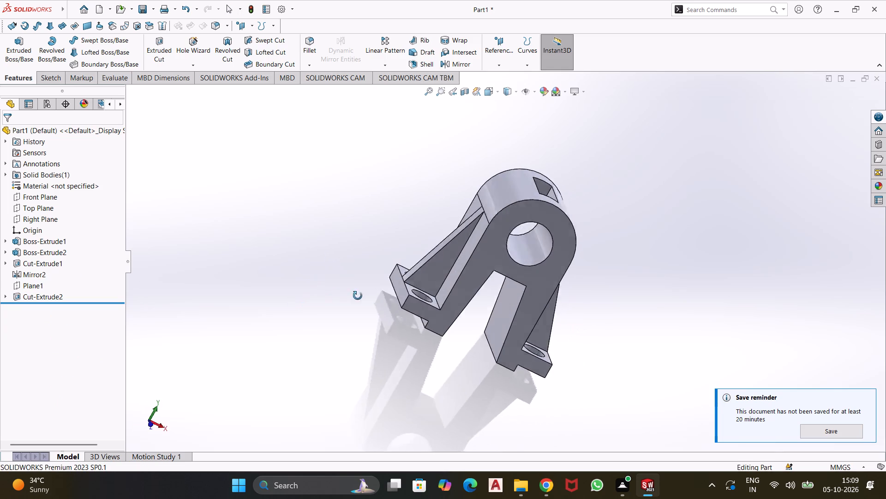
pyautogui.moveTo(358, 296); pyautogui.dragTo(367, 301, button='middle')
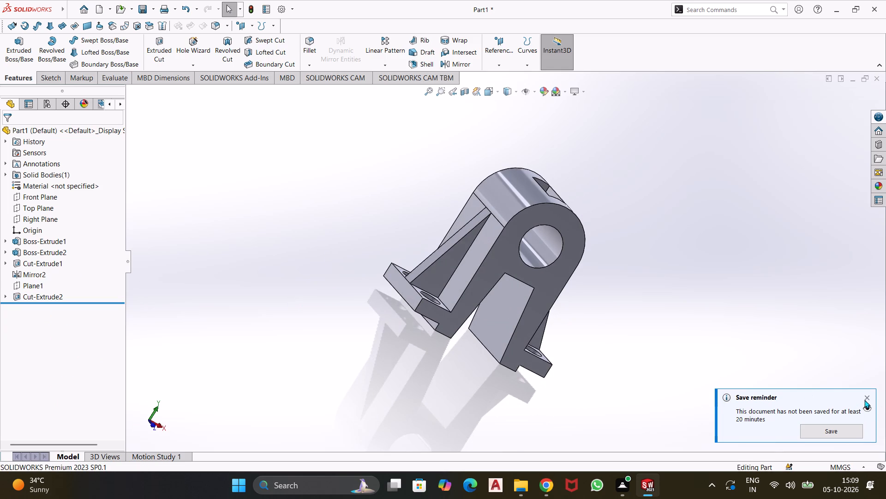
pyautogui.click(865, 399)
pyautogui.click(866, 400)
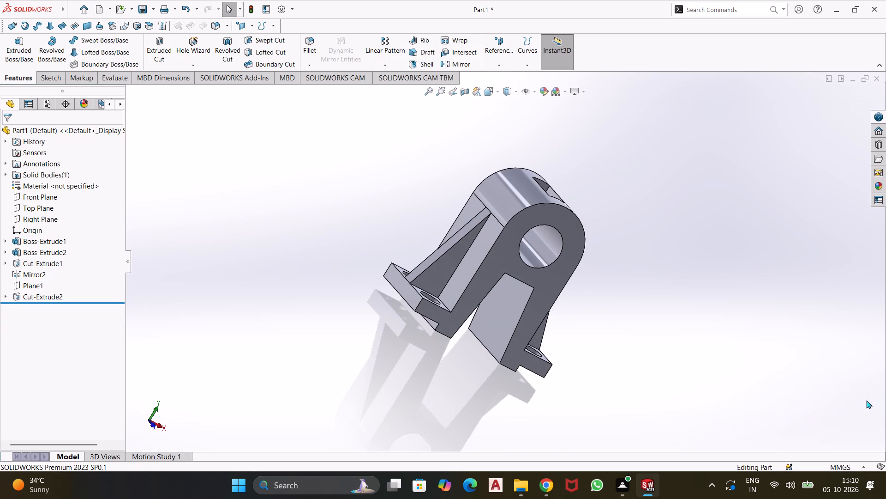
pyautogui.moveTo(598, 339); pyautogui.dragTo(574, 335, button='middle')
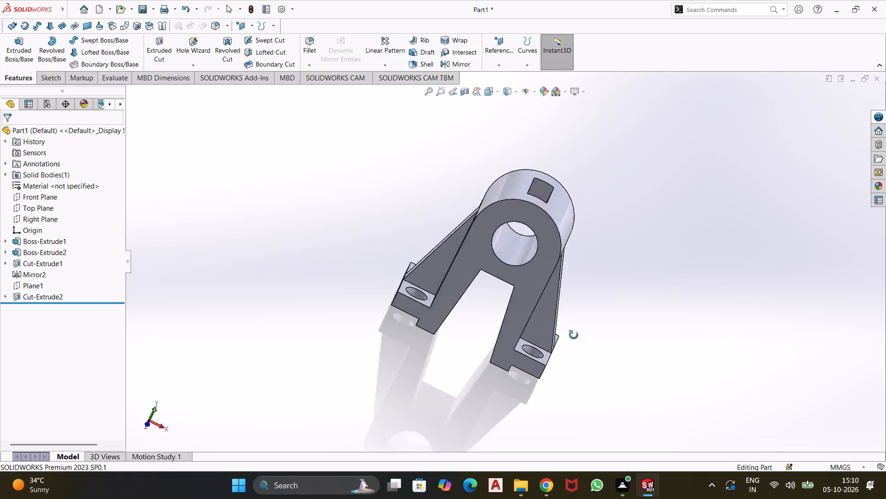
pyautogui.moveTo(574, 335); pyautogui.dragTo(583, 145, button='middle')
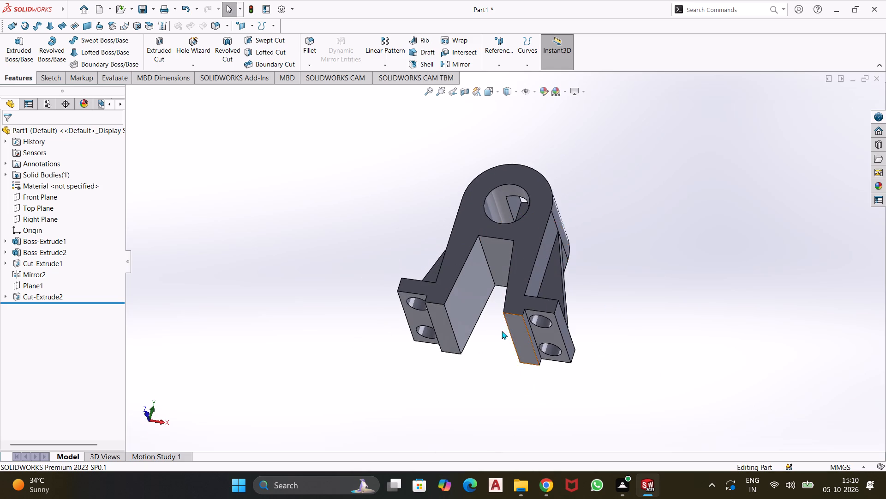
# Examine the bracket from the front, sides, top and underside, including its rectangular cut, ribs and flange holes, and inspect the bore's inner face.
pyautogui.moveTo(502, 331); pyautogui.dragTo(531, 166, button='middle')
pyautogui.moveTo(564, 176); pyautogui.dragTo(590, 398, button='middle')
pyautogui.moveTo(623, 190); pyautogui.dragTo(623, 229, button='middle')
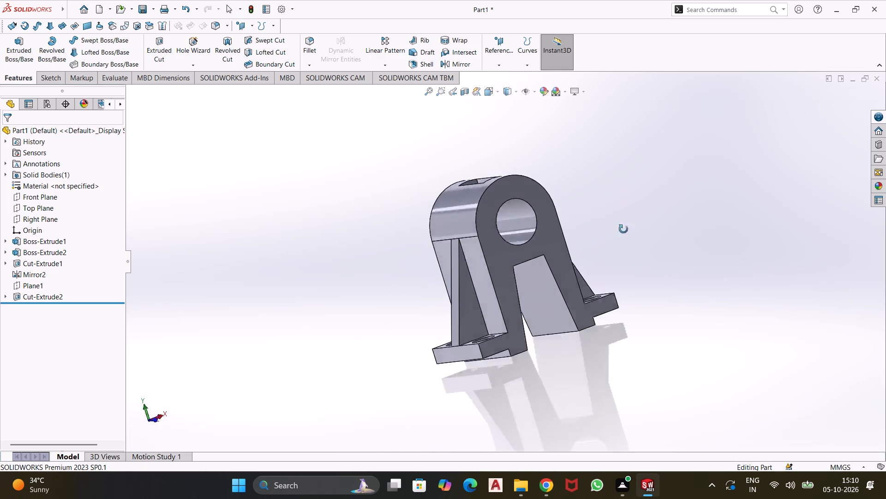
pyautogui.moveTo(623, 229); pyautogui.dragTo(611, 235, button='middle')
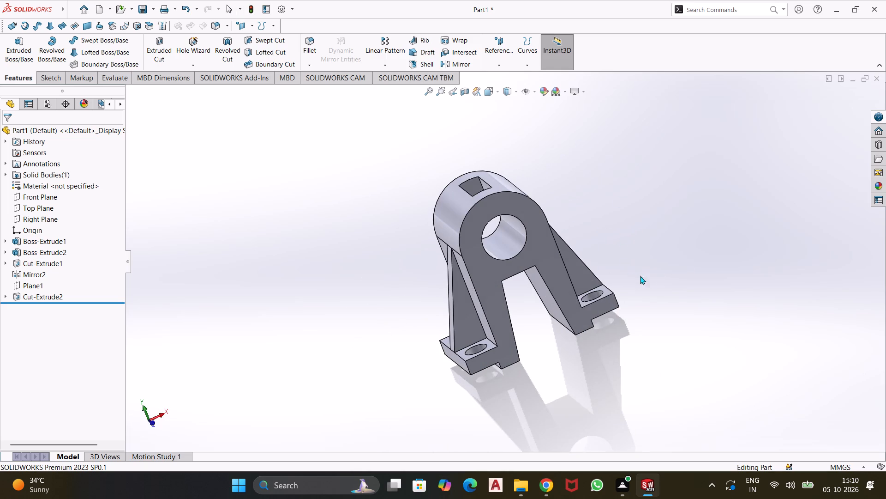
pyautogui.moveTo(657, 272); pyautogui.dragTo(536, 368, button='middle')
pyautogui.moveTo(590, 256); pyautogui.dragTo(619, 294, button='middle')
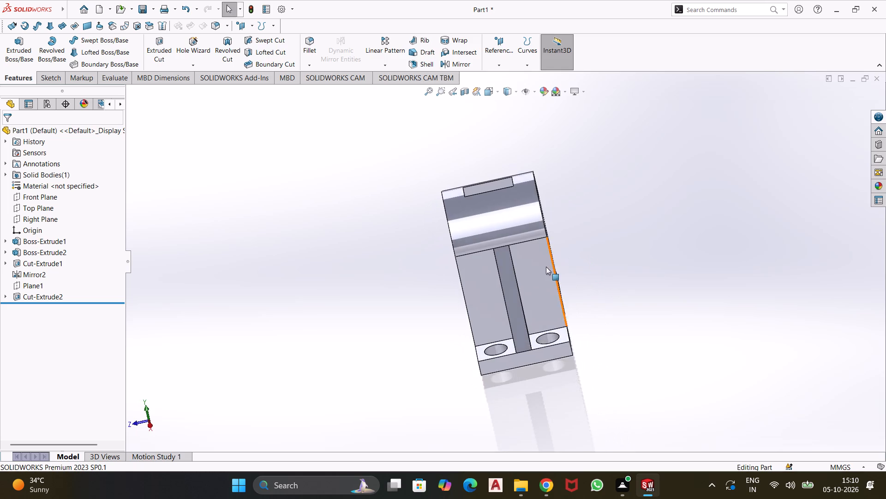
pyautogui.moveTo(546, 267); pyautogui.dragTo(633, 232, button='middle')
pyautogui.moveTo(633, 232); pyautogui.dragTo(598, 223, button='middle')
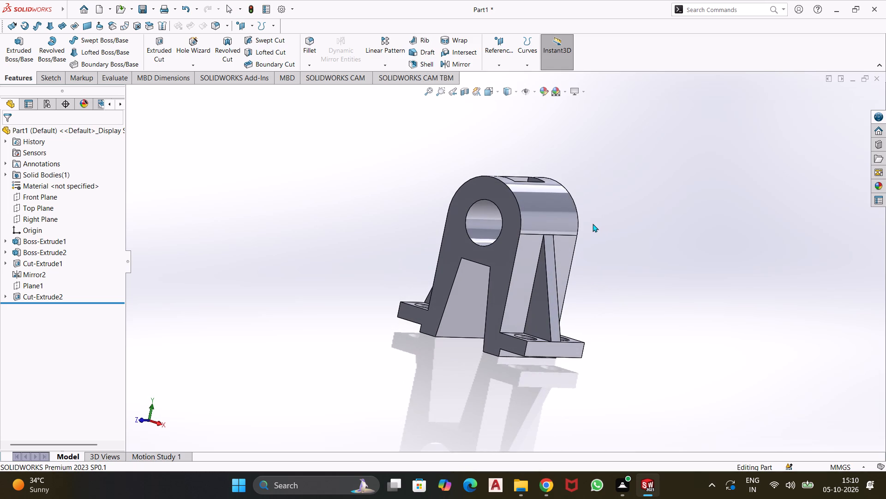
pyautogui.moveTo(582, 221); pyautogui.dragTo(629, 212, button='middle')
pyautogui.scroll(-1, 629, 212)
pyautogui.moveTo(610, 192); pyautogui.dragTo(600, 209, button='middle')
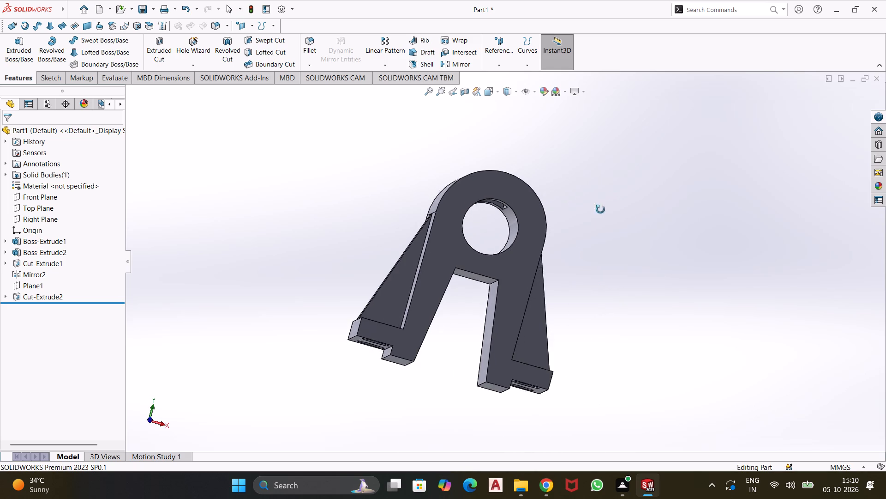
pyautogui.moveTo(600, 209); pyautogui.dragTo(568, 258, button='middle')
pyautogui.middleClick(568, 240)
pyautogui.doubleClick(329, 216)
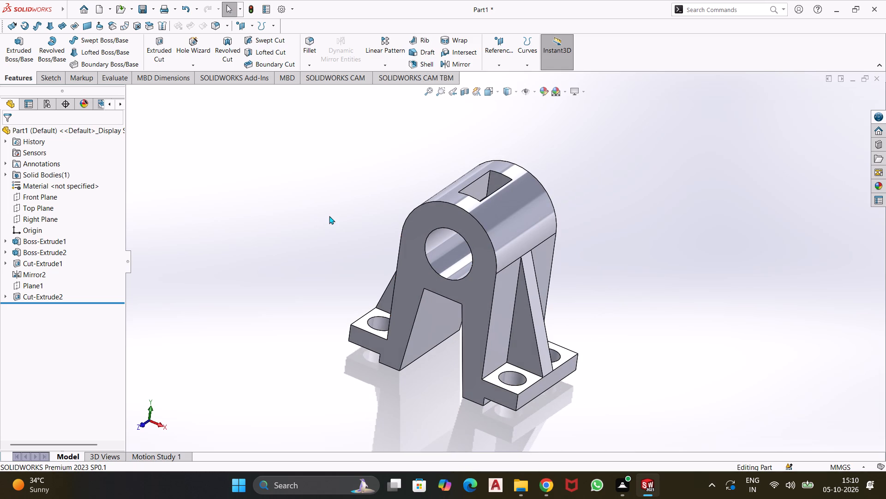
pyautogui.click(454, 255)
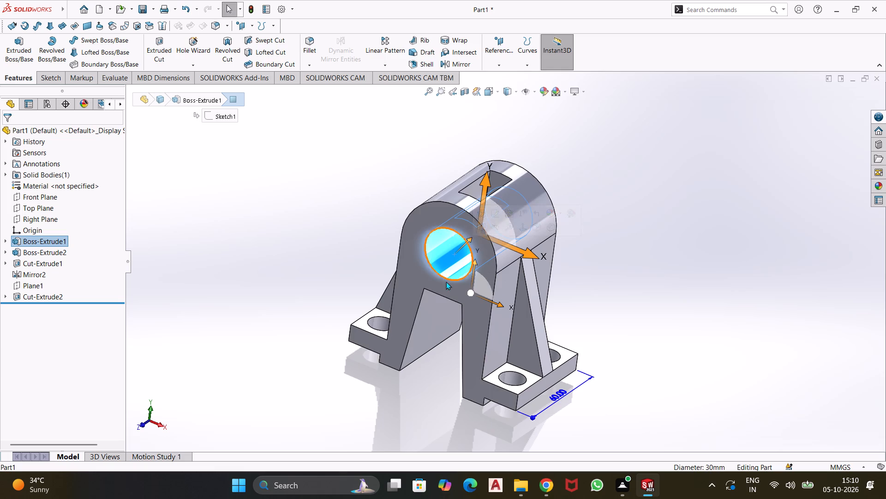
pyautogui.click(585, 271)
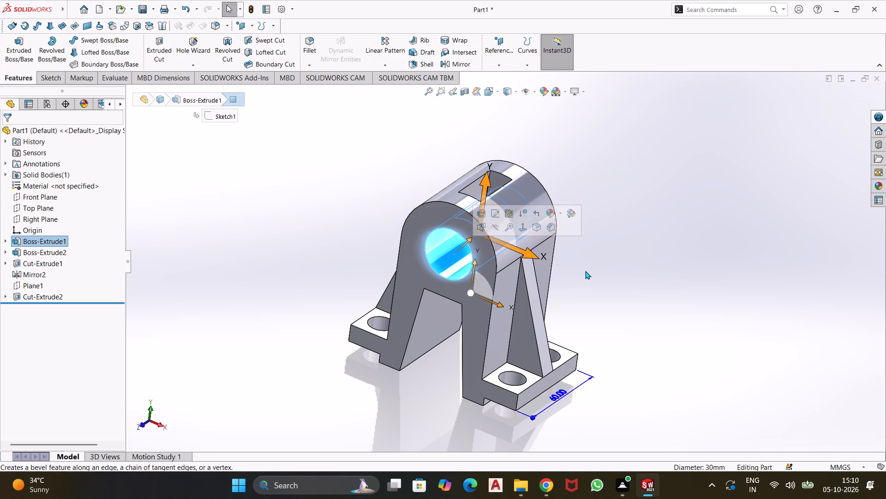
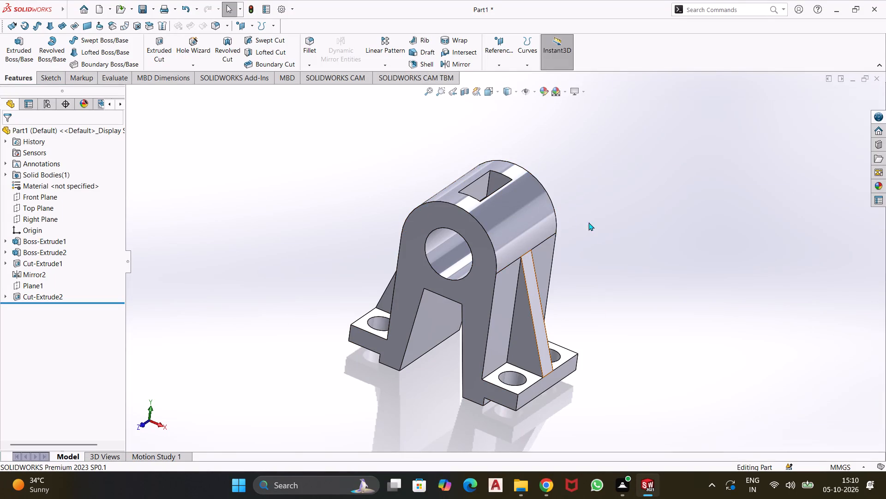
# Examine the bracket from the front, back, sides and underside, including its ribs, bore, flange holes and rectangular top cut.
pyautogui.moveTo(602, 281); pyautogui.dragTo(557, 286, button='middle')
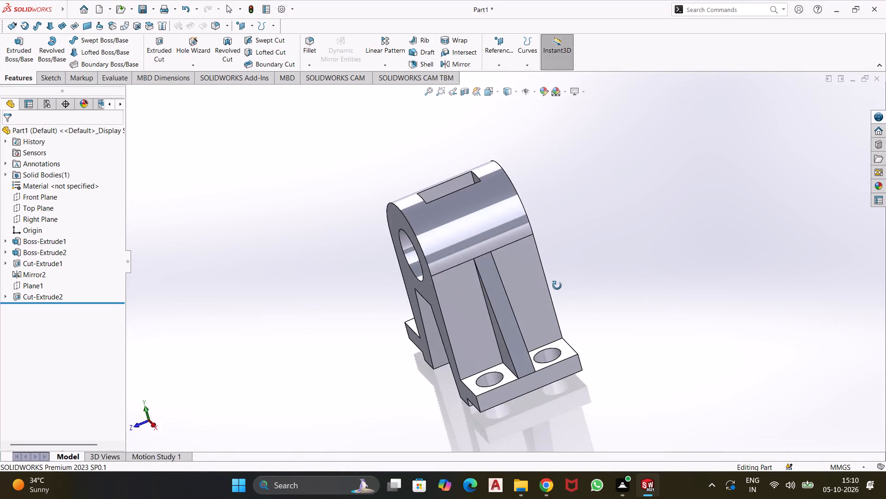
pyautogui.moveTo(557, 286); pyautogui.dragTo(630, 265, button='middle')
pyautogui.moveTo(619, 287); pyautogui.dragTo(626, 282, button='middle')
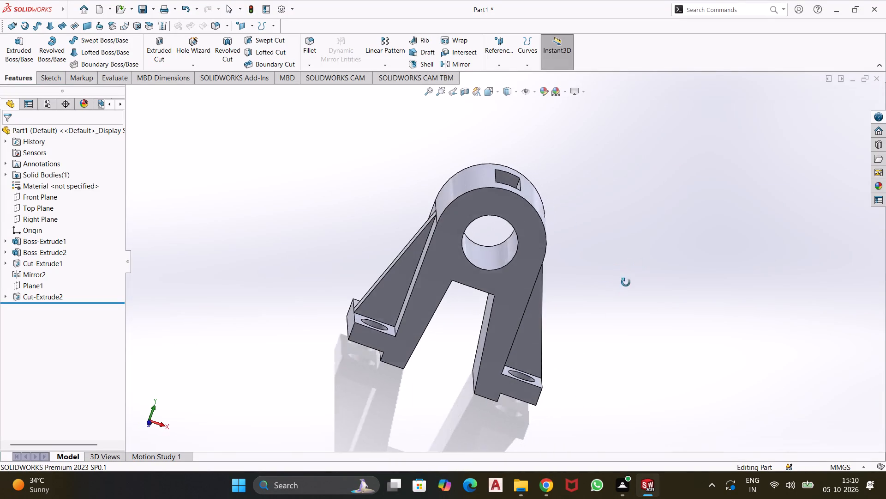
pyautogui.moveTo(626, 282); pyautogui.dragTo(649, 268, button='middle')
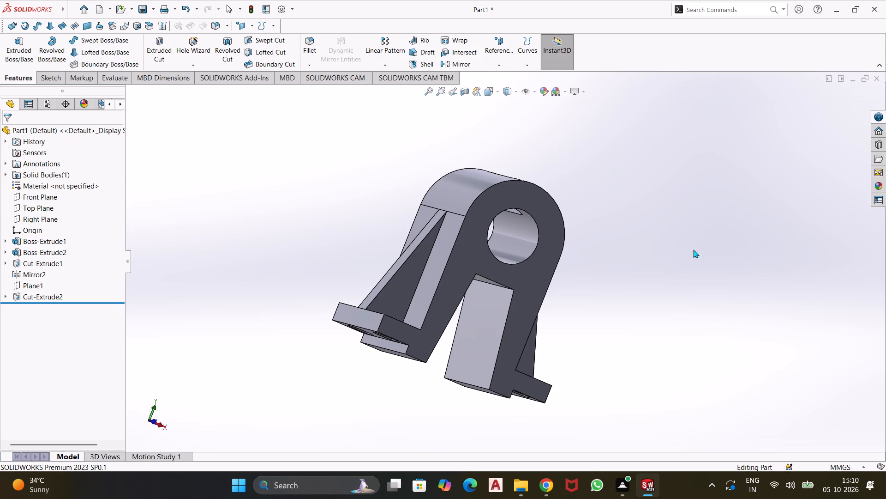
pyautogui.moveTo(676, 241); pyautogui.dragTo(622, 245, button='middle')
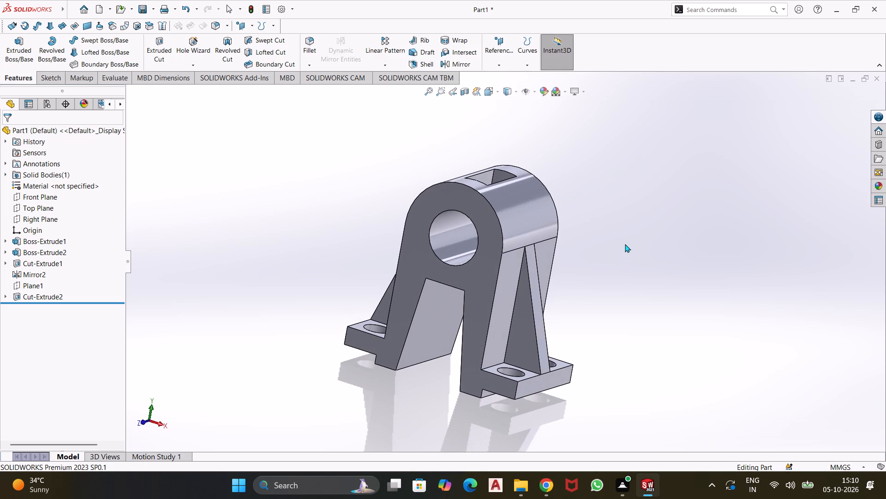
pyautogui.moveTo(648, 245); pyautogui.dragTo(710, 261, button='middle')
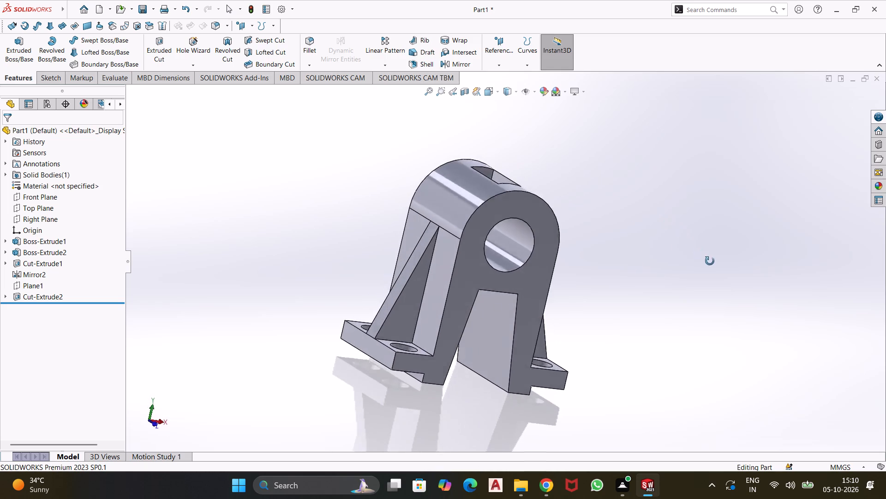
pyautogui.moveTo(710, 261); pyautogui.dragTo(710, 225, button='middle')
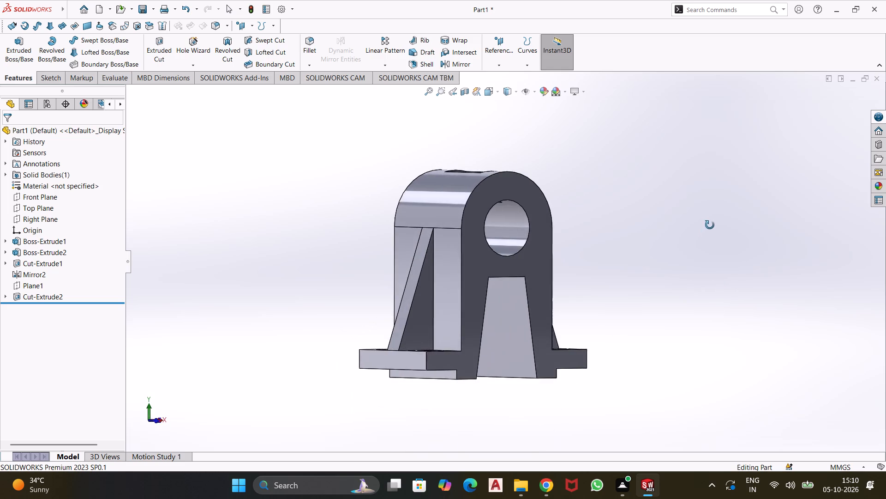
pyautogui.moveTo(710, 225); pyautogui.dragTo(795, 229, button='middle')
pyautogui.moveTo(536, 252); pyautogui.dragTo(545, 256, button='middle')
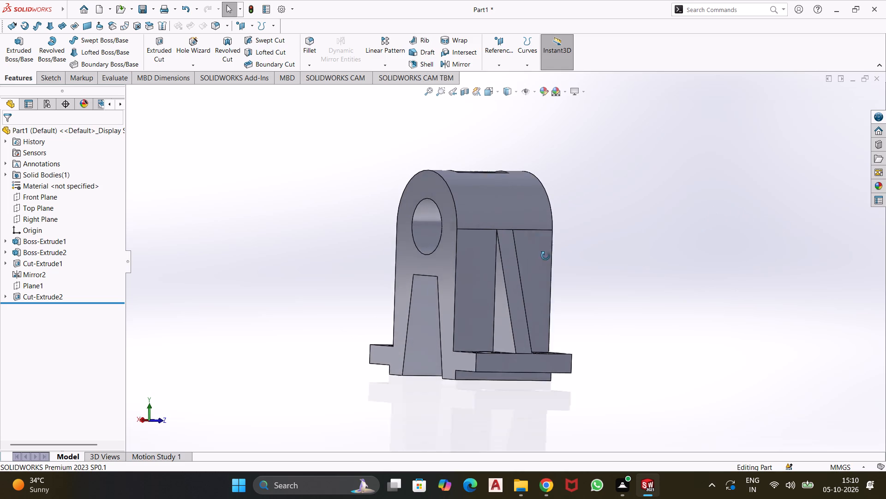
pyautogui.moveTo(545, 256); pyautogui.dragTo(582, 249, button='middle')
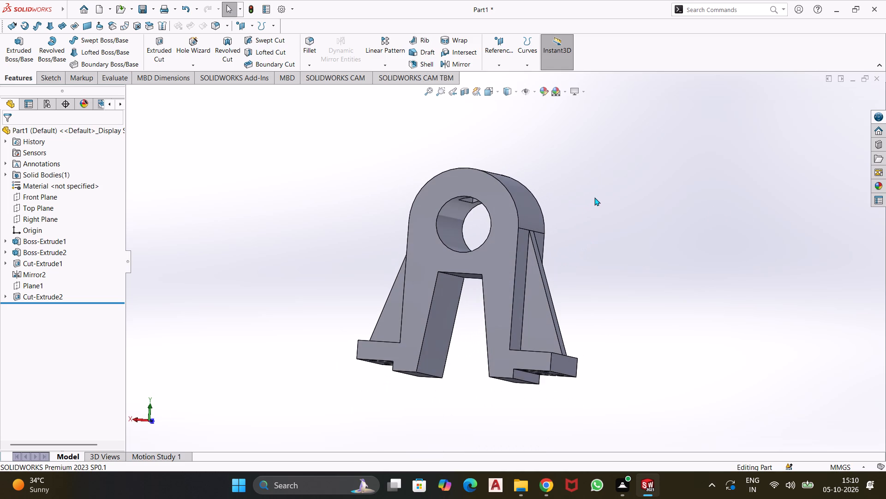
pyautogui.moveTo(583, 198); pyautogui.dragTo(585, 232)
pyautogui.moveTo(531, 245); pyautogui.dragTo(552, 310, button='middle')
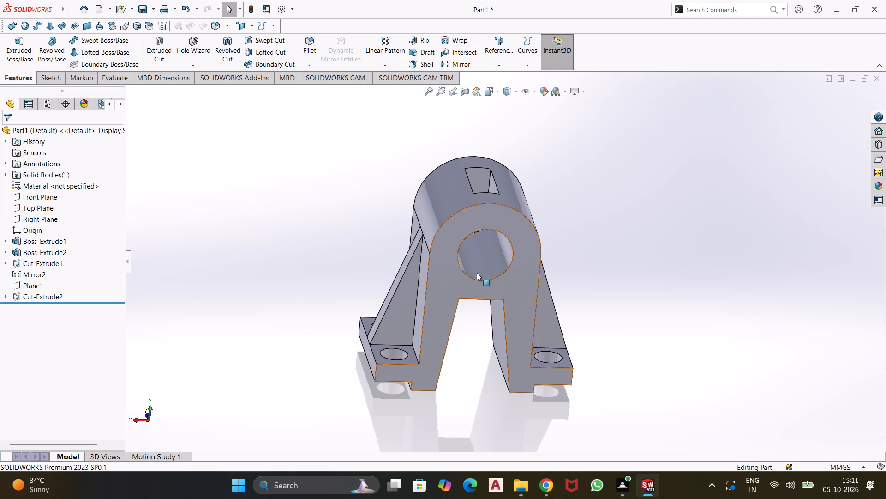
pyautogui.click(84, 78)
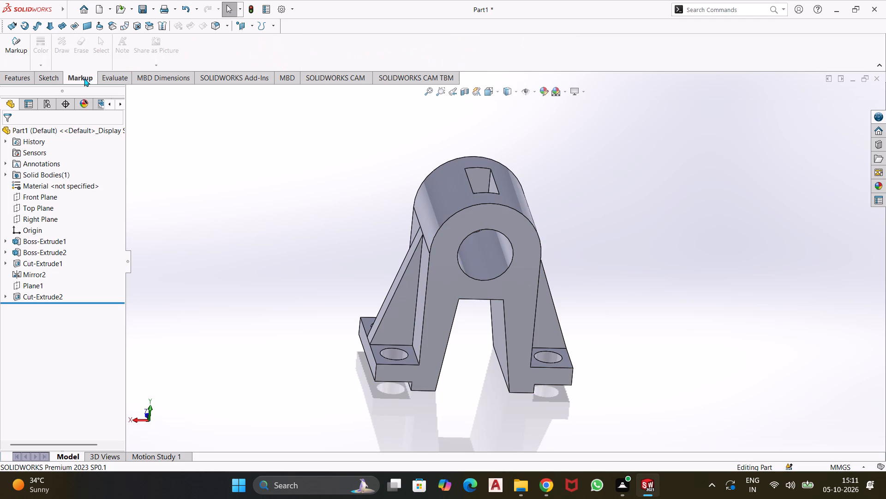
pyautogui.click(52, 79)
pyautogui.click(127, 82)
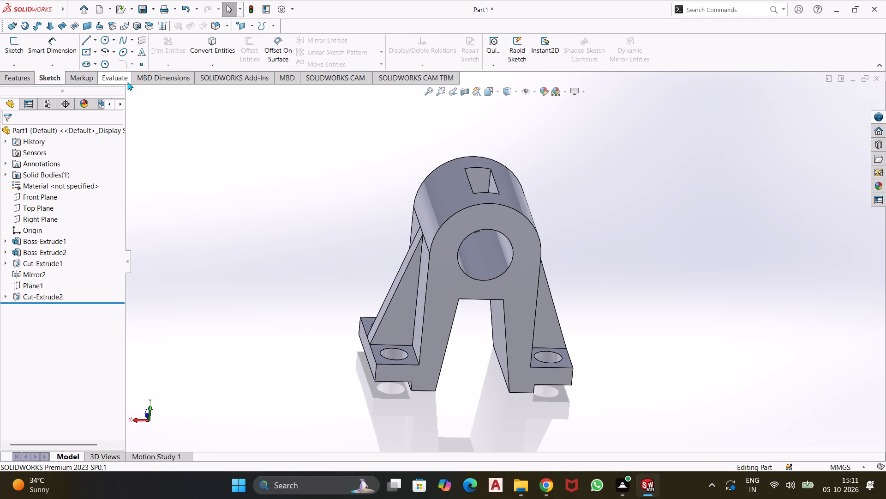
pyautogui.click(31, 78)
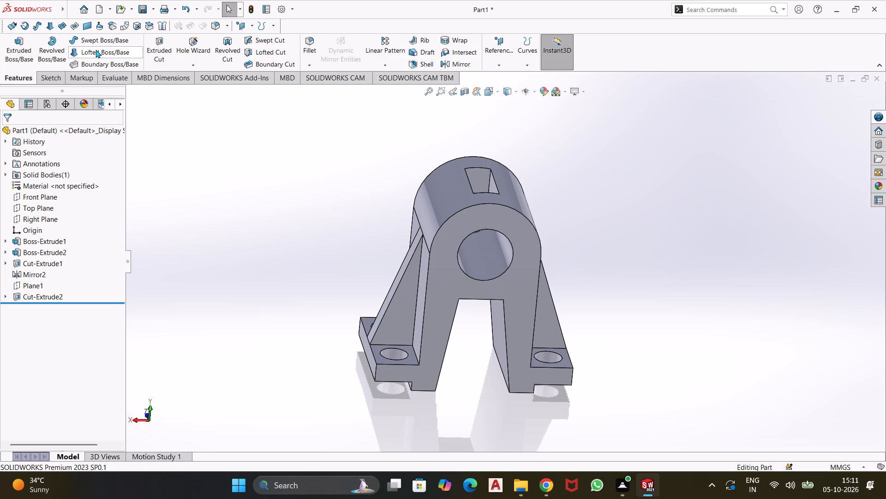
# Examine the bracket's rectangular top cut, bore, ribs and flange undersides from above, below and the side.
pyautogui.moveTo(485, 122); pyautogui.dragTo(485, 128, button='middle')
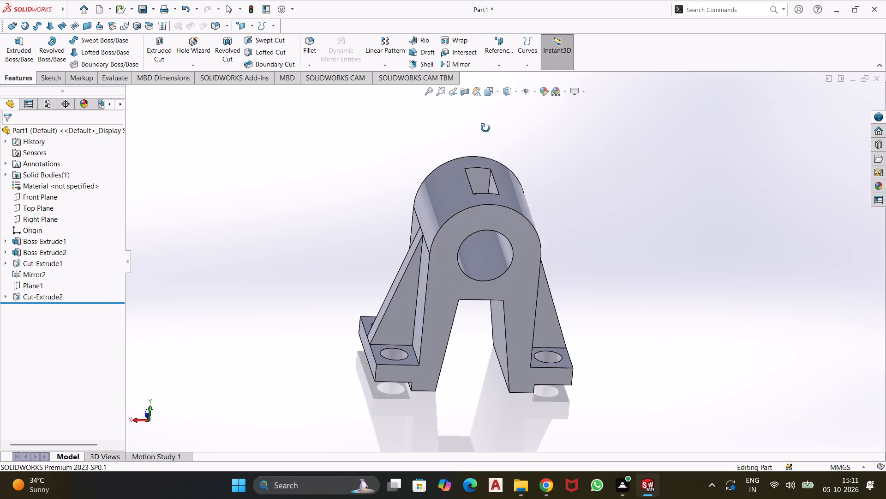
pyautogui.moveTo(485, 128); pyautogui.dragTo(489, 358, button='middle')
pyautogui.moveTo(485, 201); pyautogui.dragTo(492, 240, button='middle')
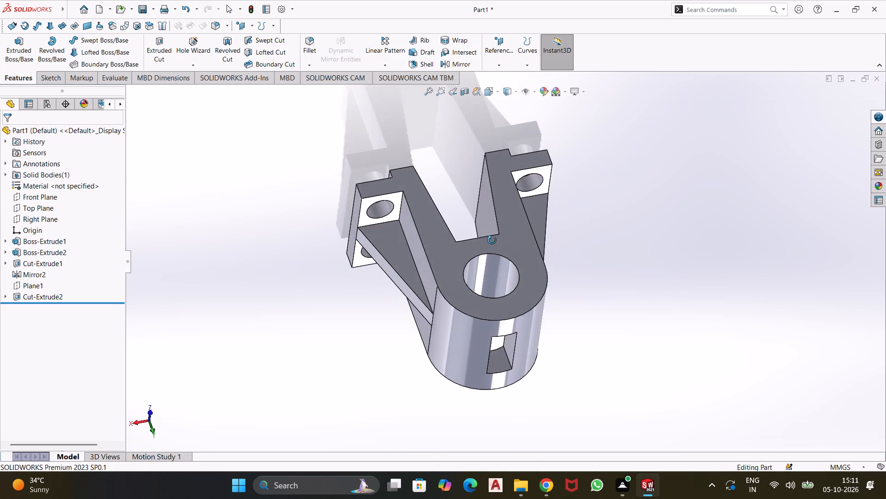
pyautogui.moveTo(492, 240); pyautogui.dragTo(474, 116, button='middle')
pyautogui.moveTo(492, 227); pyautogui.dragTo(462, 105, button='middle')
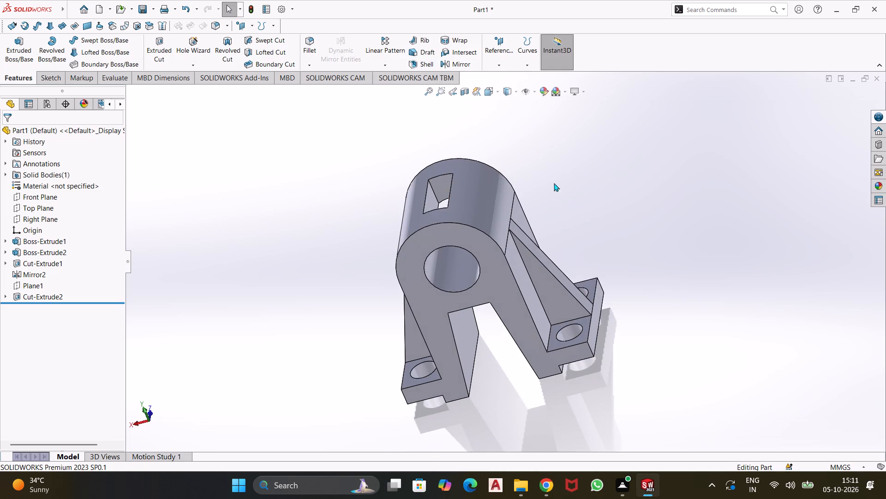
pyautogui.moveTo(566, 190); pyautogui.dragTo(591, 127, button='middle')
pyautogui.moveTo(697, 260); pyautogui.dragTo(624, 232, button='middle')
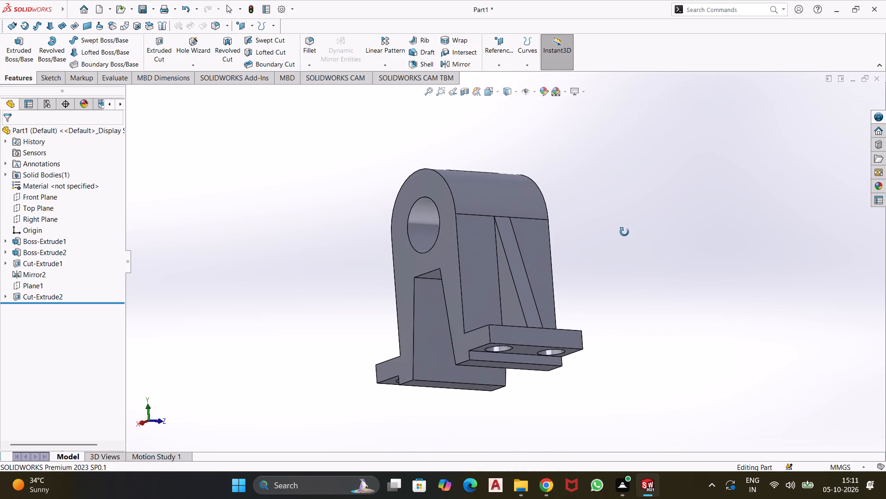
pyautogui.moveTo(624, 232); pyautogui.dragTo(689, 231, button='middle')
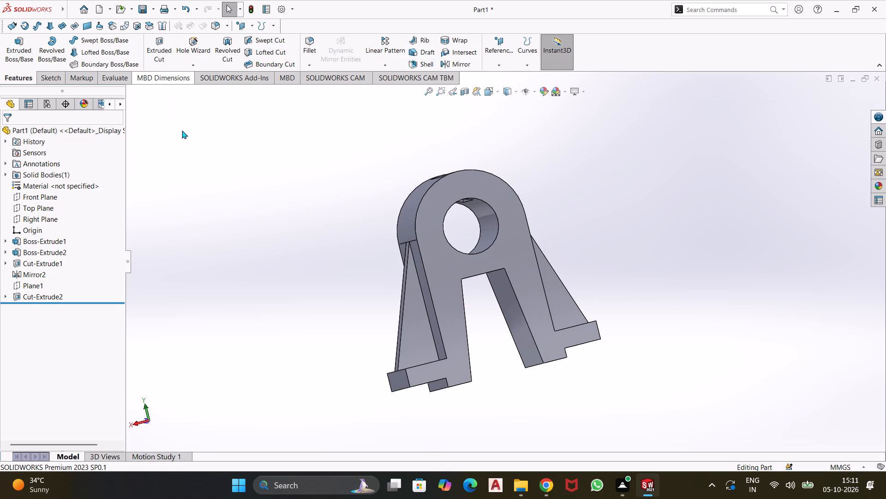
# Save the part in the Documents folder as Design 2.
pyautogui.hotkey('ctrl', 's')
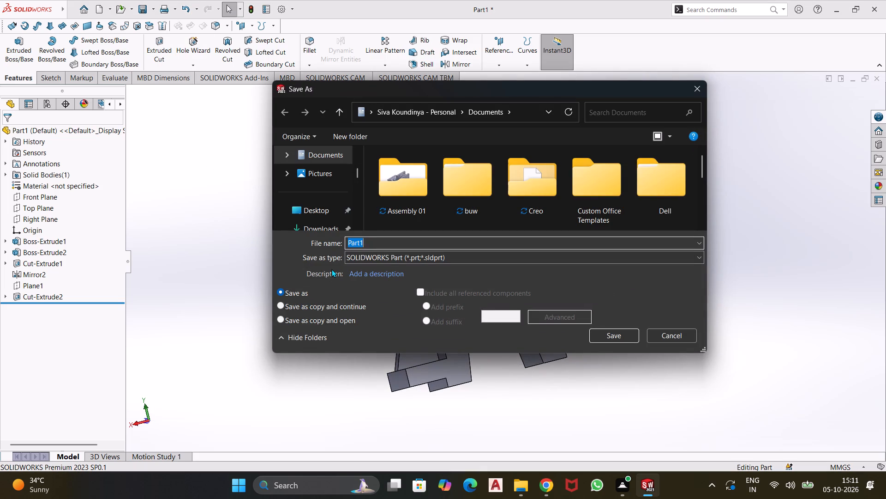
pyautogui.write('Design')
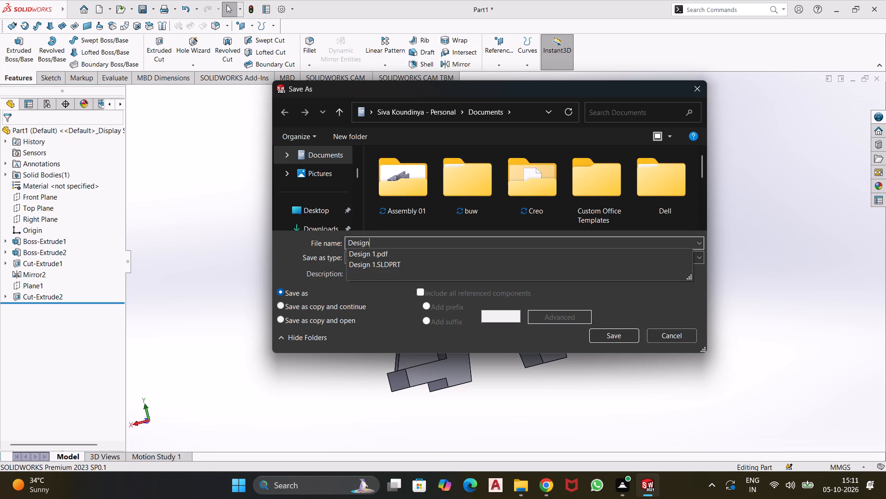
pyautogui.press('space')
pyautogui.press('2')
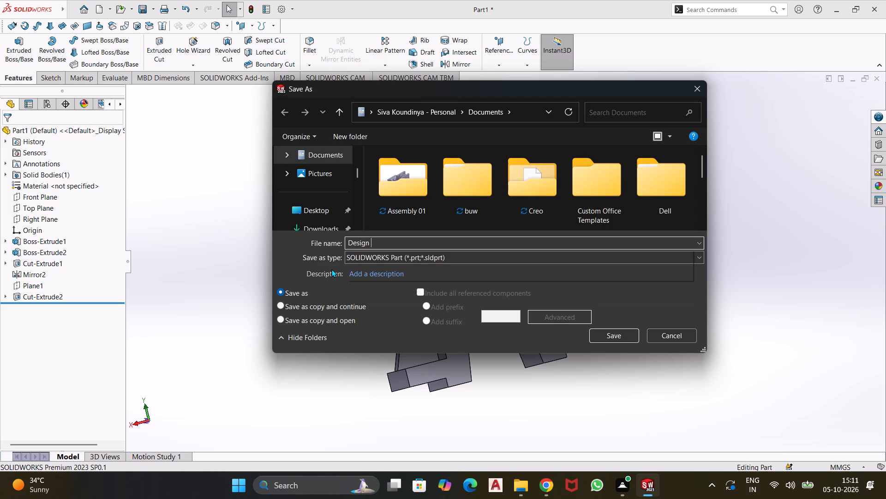
pyautogui.press('Return')
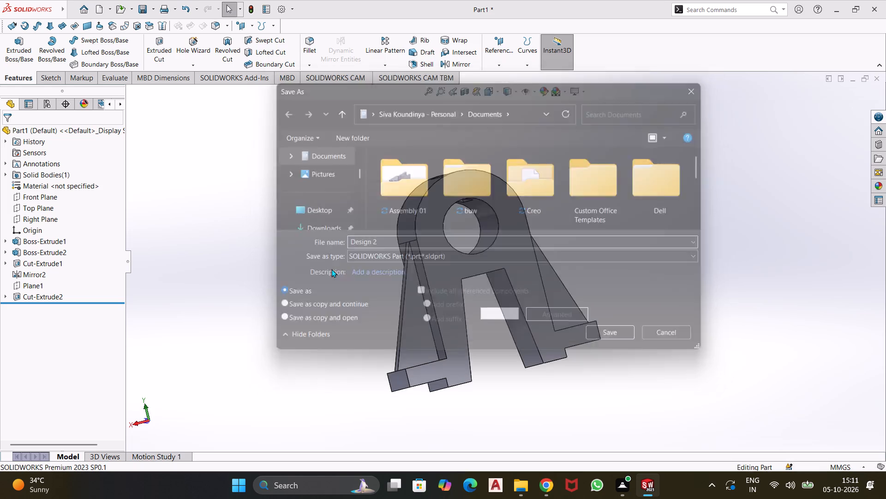
# Save a PDF version of the part as Design 2 in Documents, using Adobe Portable Document Format.
pyautogui.click(153, 13)
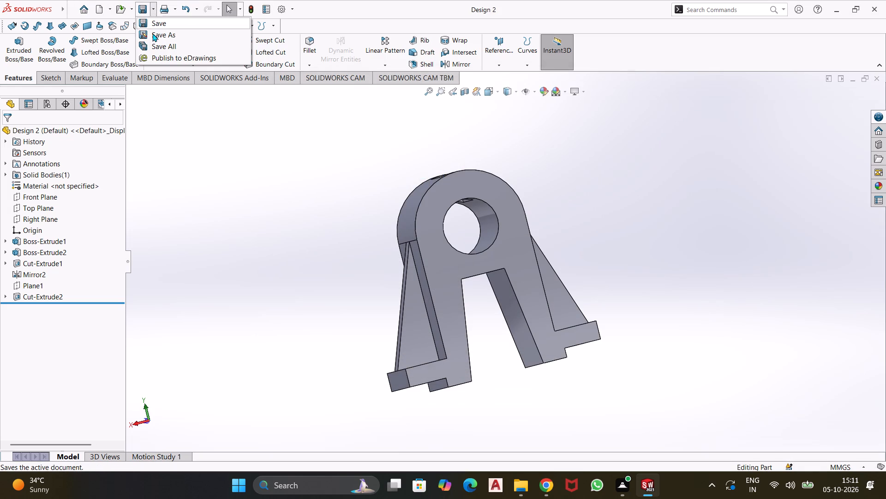
pyautogui.click(152, 33)
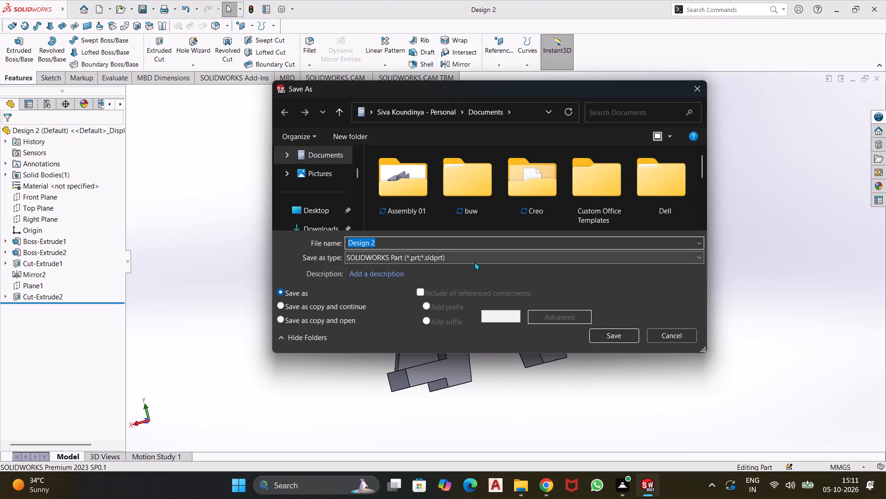
pyautogui.click(473, 260)
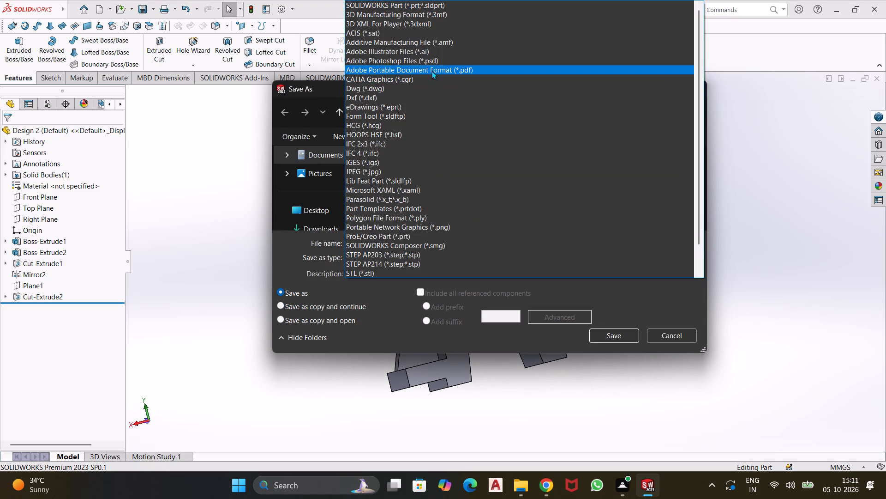
pyautogui.click(431, 67)
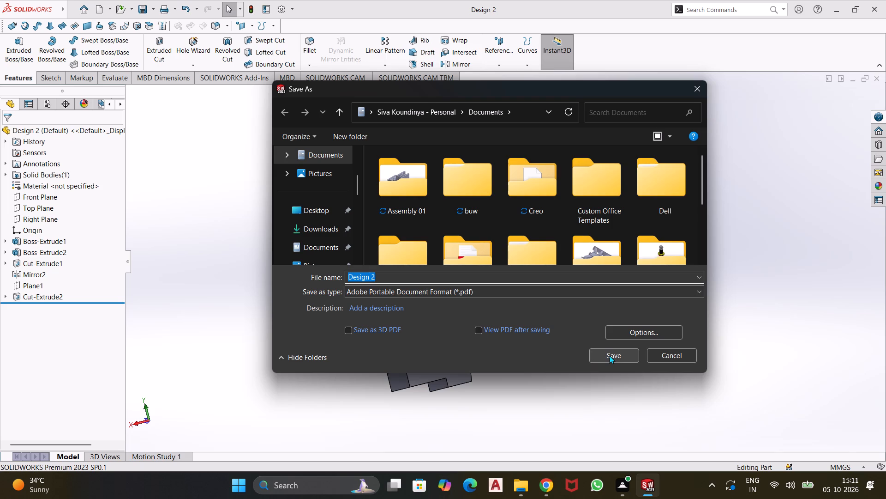
pyautogui.click(609, 355)
# Switch to File Explorer, check the Design 2 files in Documents and look inside the Intern folder.
pyautogui.click(521, 491)
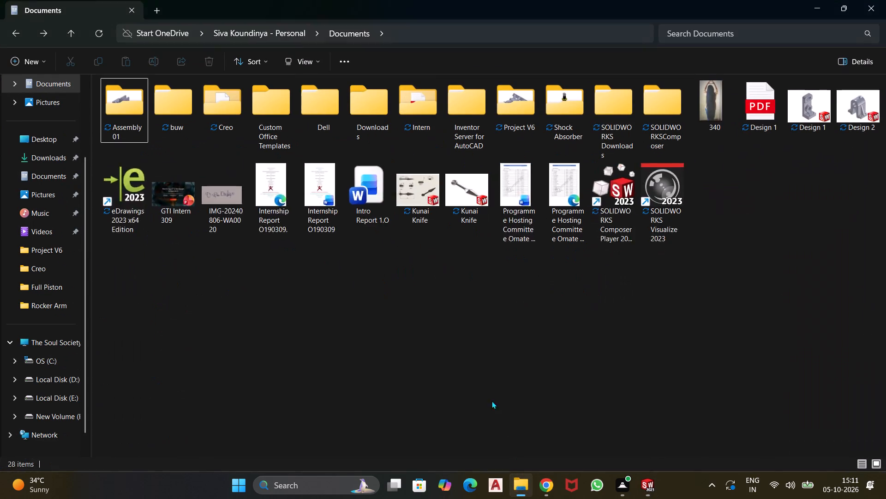
pyautogui.click(131, 208)
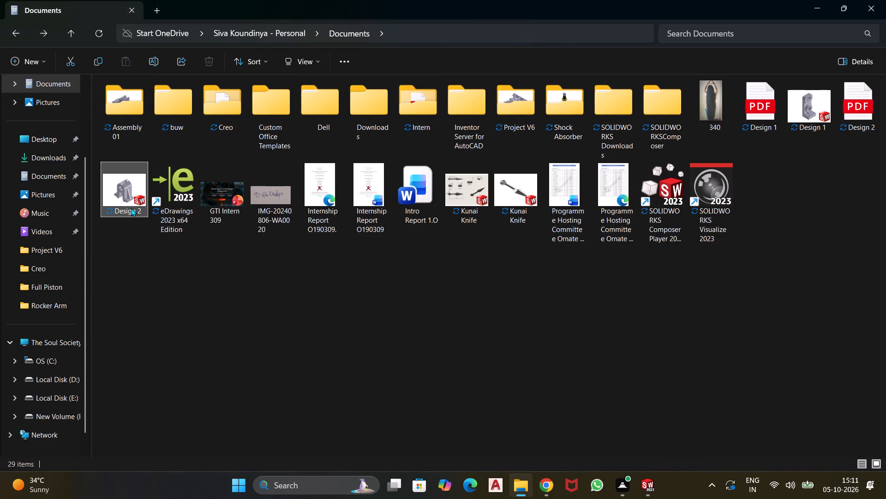
pyautogui.keyDown('ctrl'); pyautogui.click(859, 119); pyautogui.keyUp('ctrl')
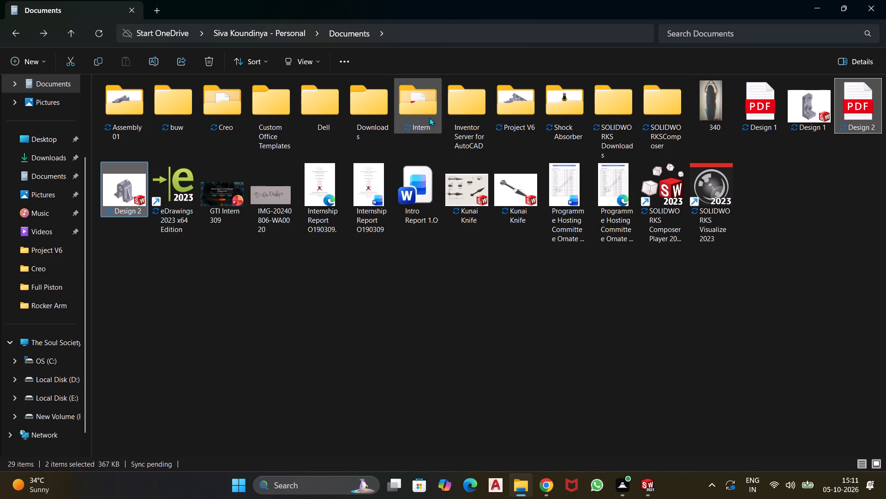
pyautogui.click(425, 335)
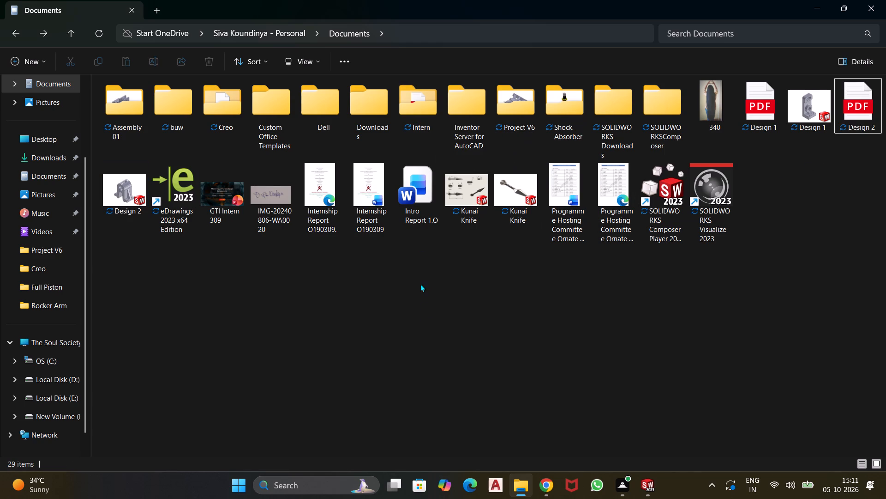
pyautogui.doubleClick(416, 112)
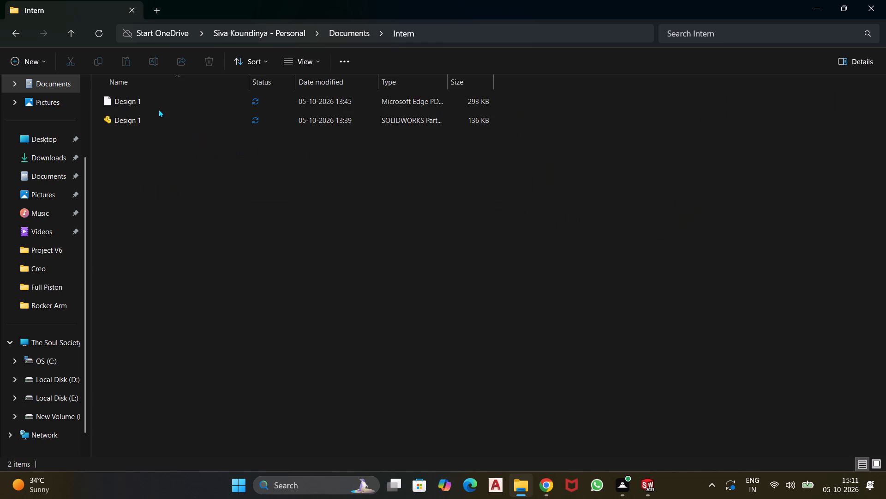
pyautogui.click(14, 29)
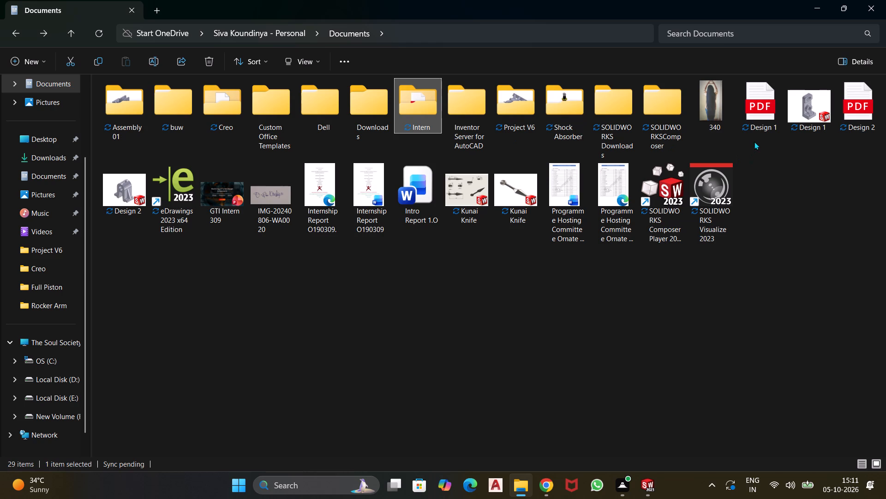
# Permanently delete the Design 1 PDF and Design 1 part file from Documents.
pyautogui.moveTo(773, 152); pyautogui.dragTo(803, 110)
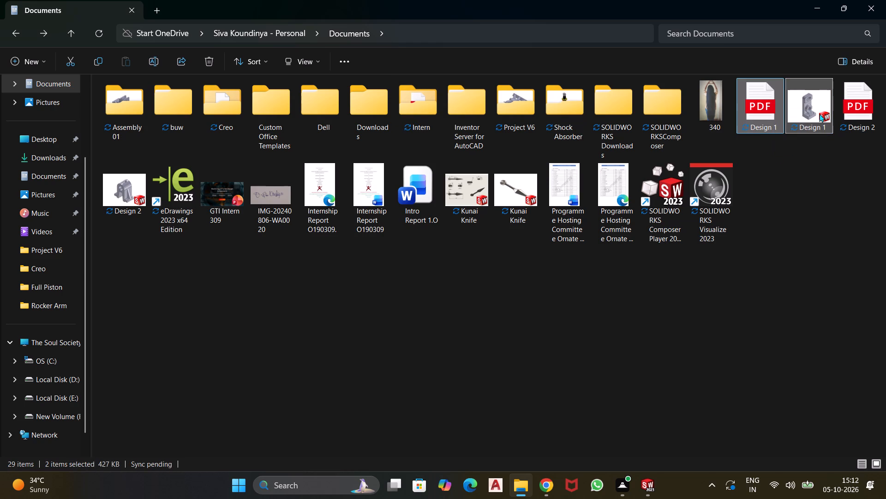
pyautogui.hotkey('shift', 'Delete')
pyautogui.press('Return')
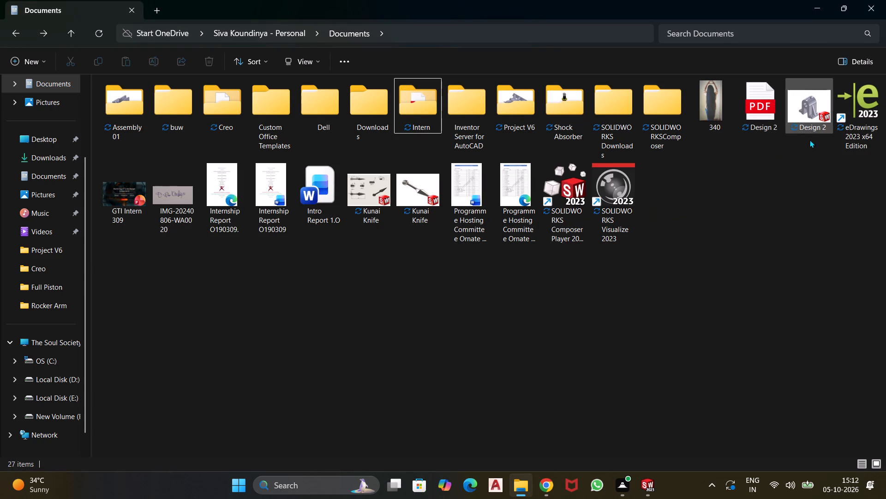
# Try to move the Design 2 PDF and the Design 2 part file together from Documents into the Intern folder.
pyautogui.moveTo(809, 151); pyautogui.dragTo(768, 101)
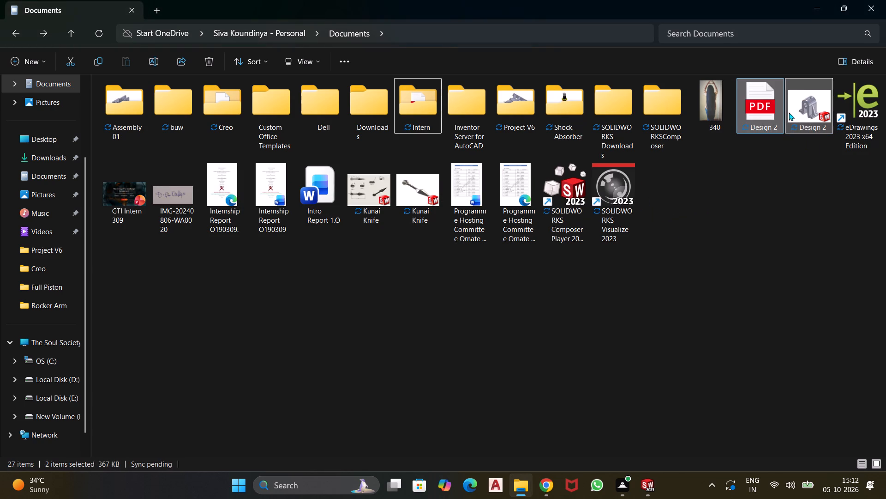
pyautogui.hotkey('ctrl', 'x')
pyautogui.click(415, 120)
pyautogui.doubleClick(428, 125)
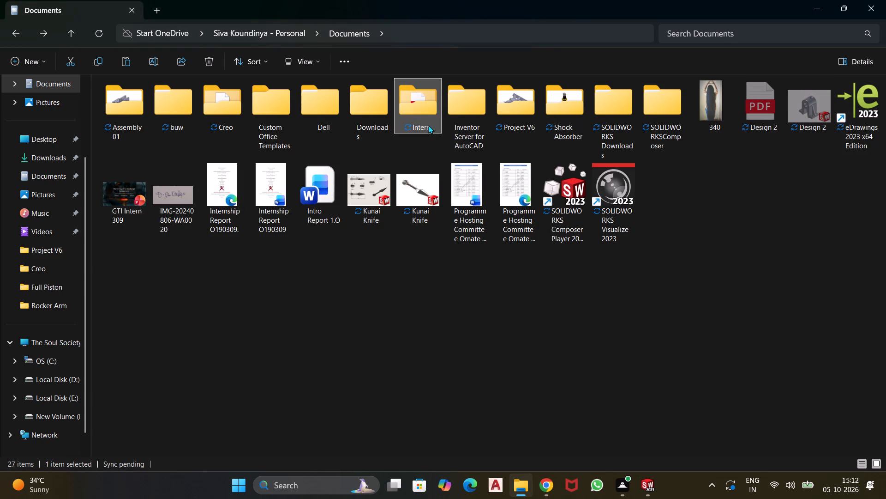
pyautogui.hotkey('ctrl', 'v')
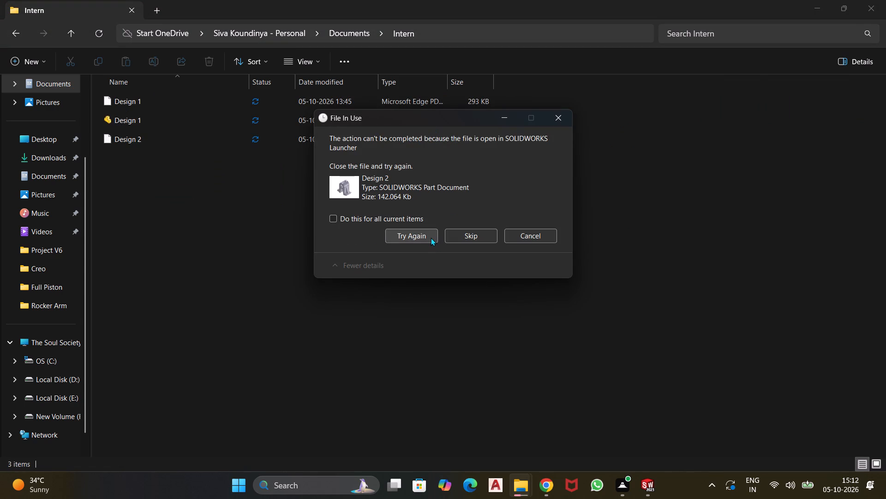
pyautogui.click(431, 233)
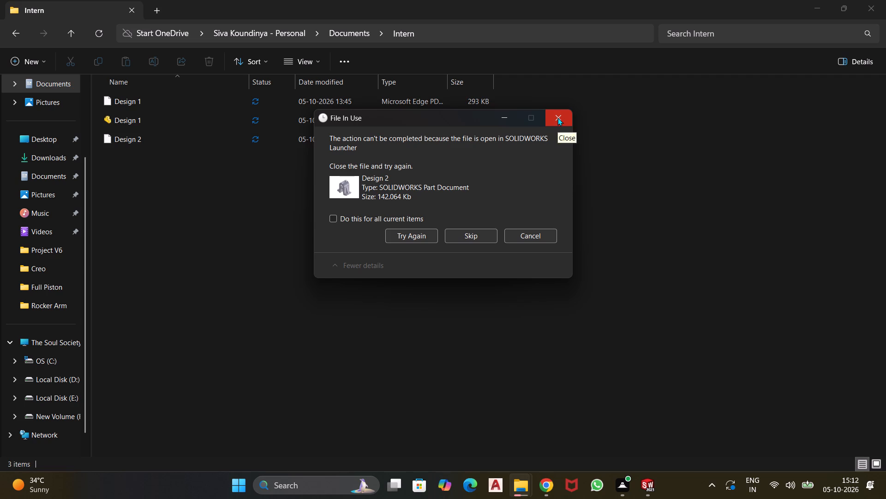
pyautogui.click(525, 238)
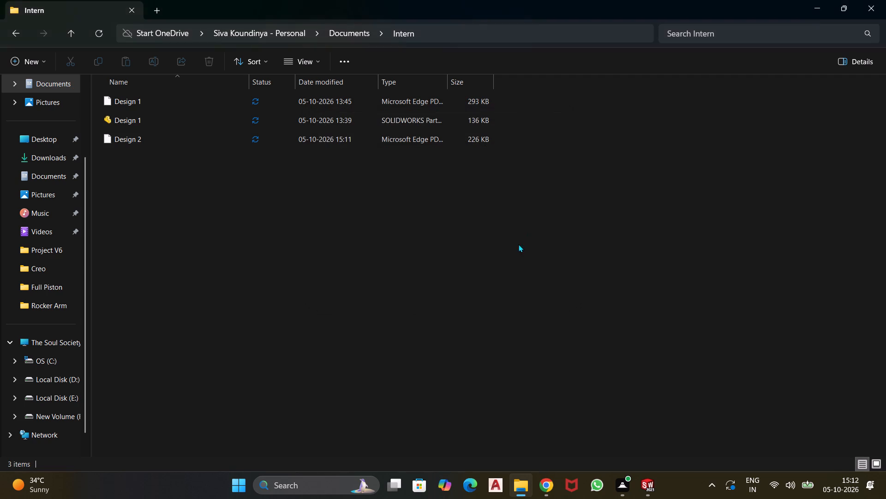
# Switch to SOLIDWORKS and close the Design 2 part document.
pyautogui.click(649, 487)
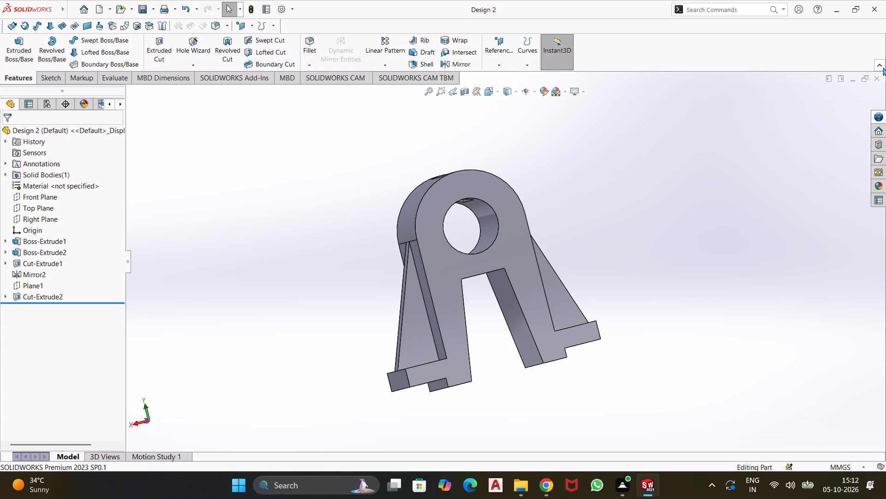
pyautogui.click(880, 78)
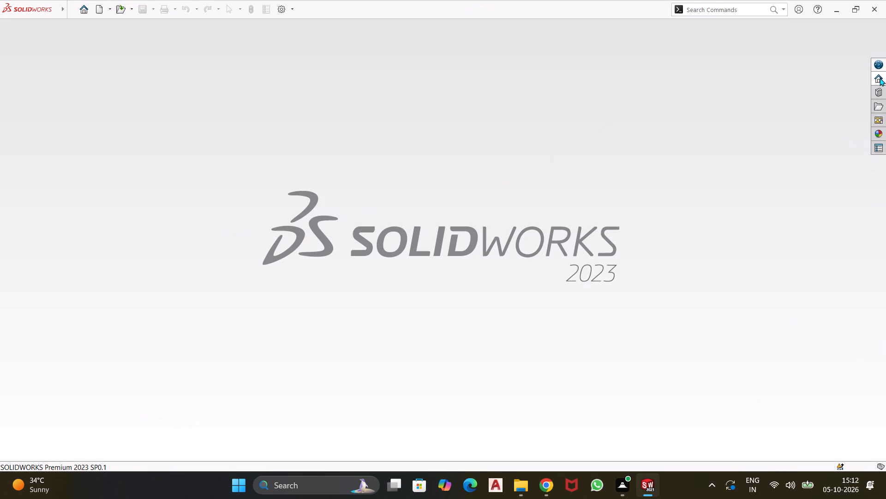
# Return to File Explorer and move the Design 2 part file from Documents into the Intern folder.
pyautogui.click(521, 488)
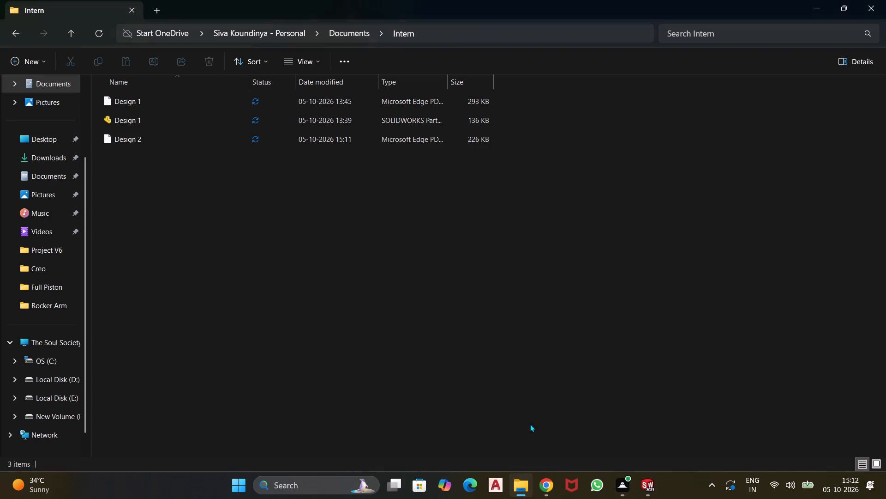
pyautogui.click(19, 33)
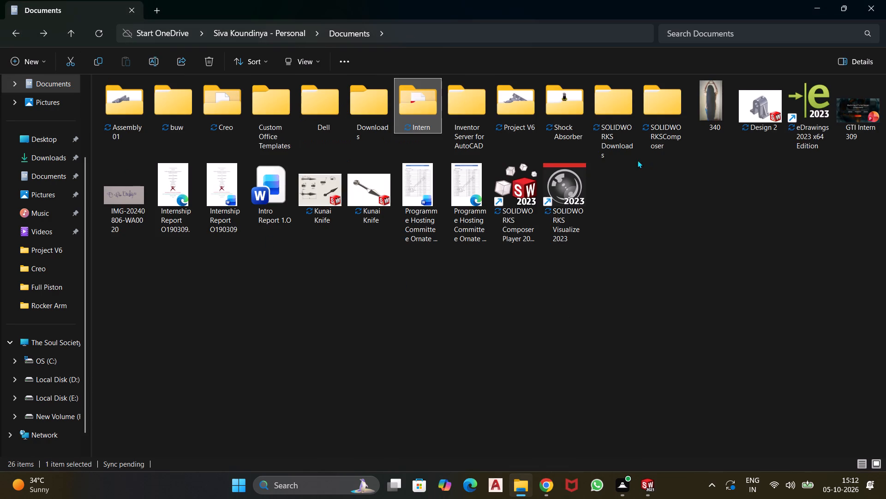
pyautogui.moveTo(743, 169); pyautogui.dragTo(762, 97)
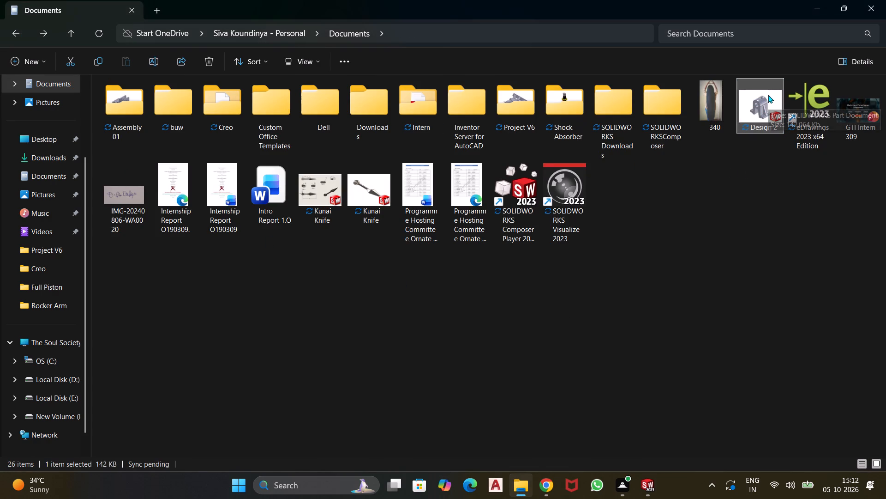
pyautogui.hotkey('ctrl', 'x')
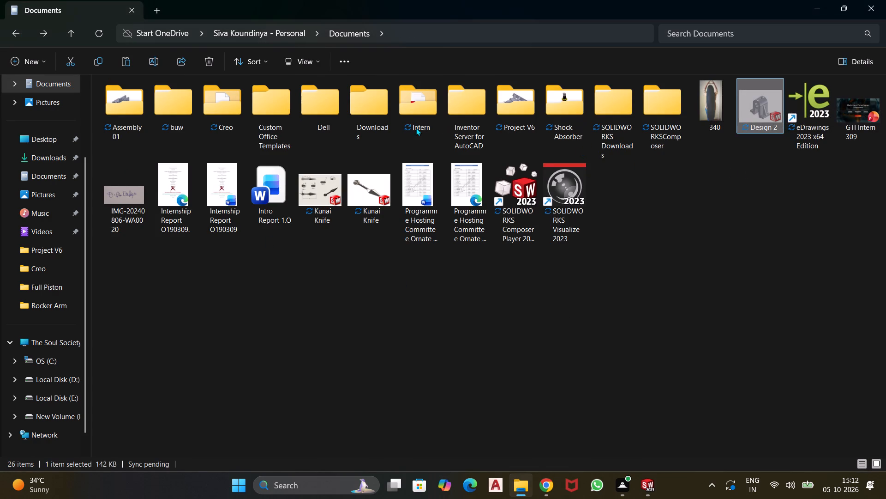
pyautogui.doubleClick(416, 128)
pyautogui.hotkey('ctrl', 'v')
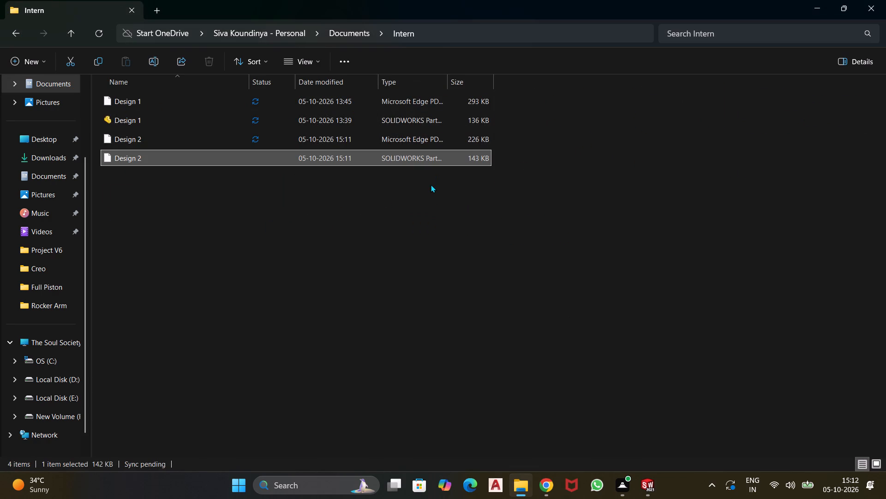
pyautogui.click(486, 342)
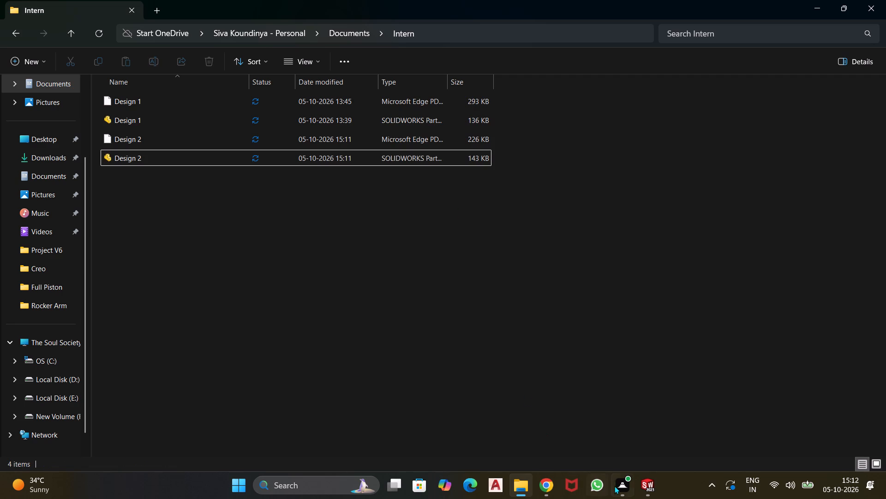